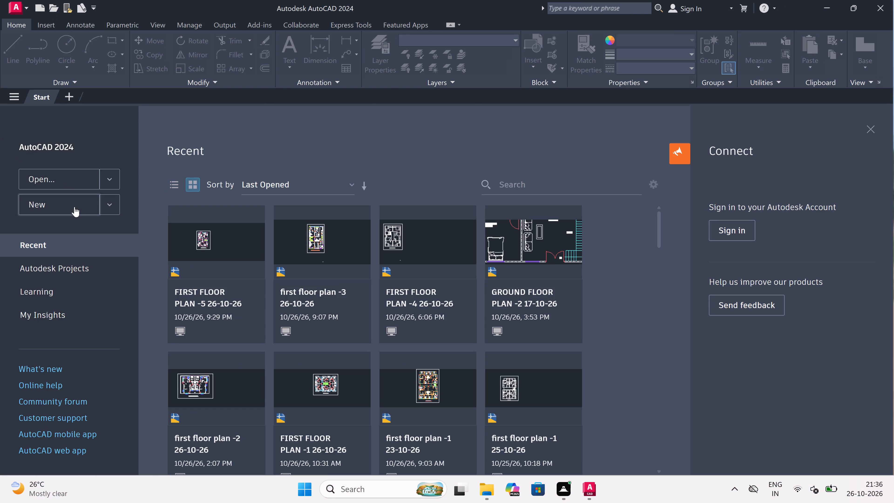
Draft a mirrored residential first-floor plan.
Create a new blank drawing.
double_click(74, 205)
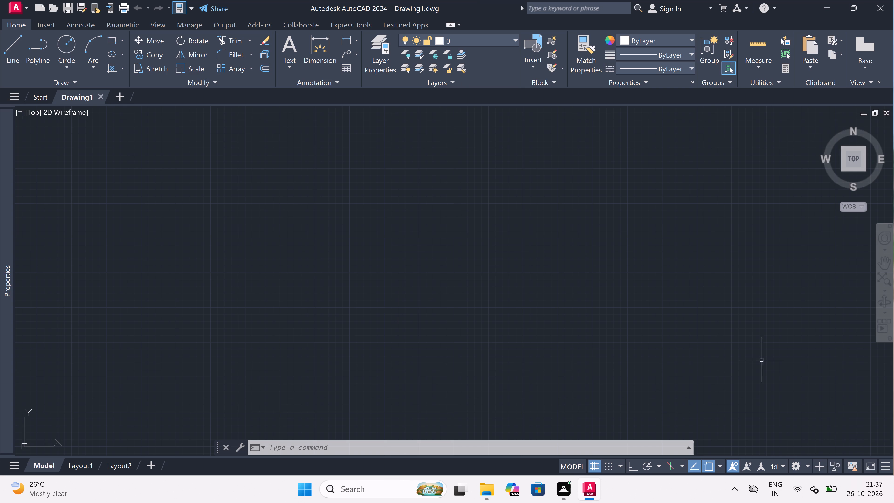
Configure the drawing units to Engineering length type, 0'-0" precision and Inches as the insertion scale.
scroll(459, 251, down, 3)
scroll(454, 248, up, 2)
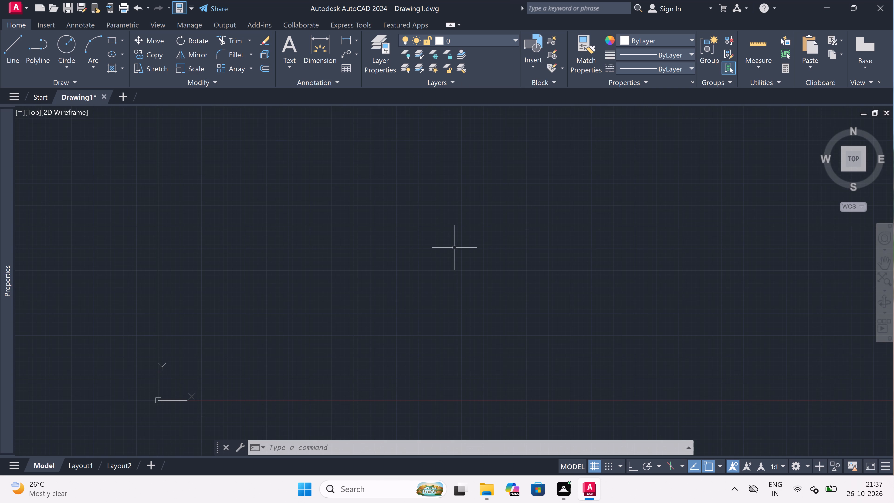
text(un)
key(space)
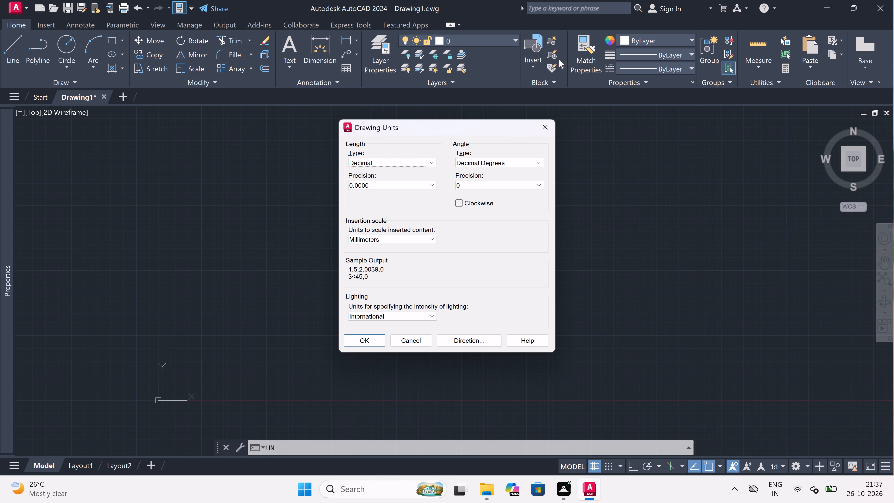
click(396, 163)
click(386, 182)
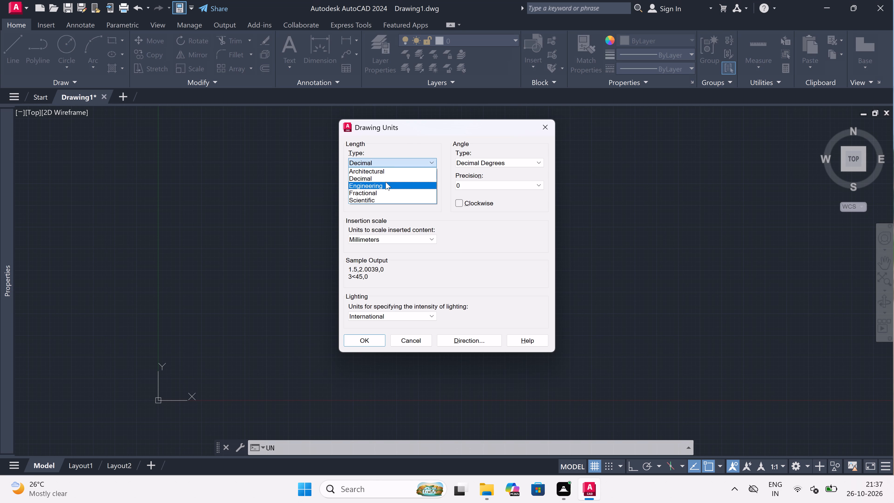
scroll(376, 175, up, 1)
click(374, 184)
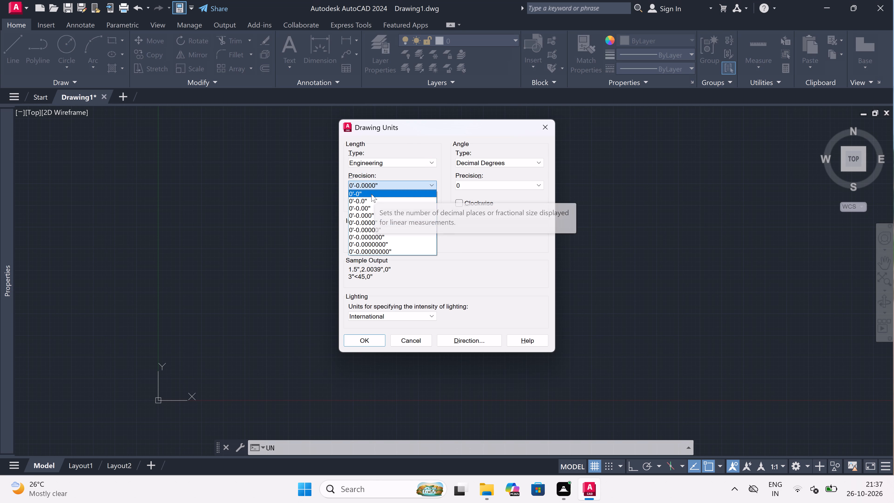
click(371, 194)
click(381, 241)
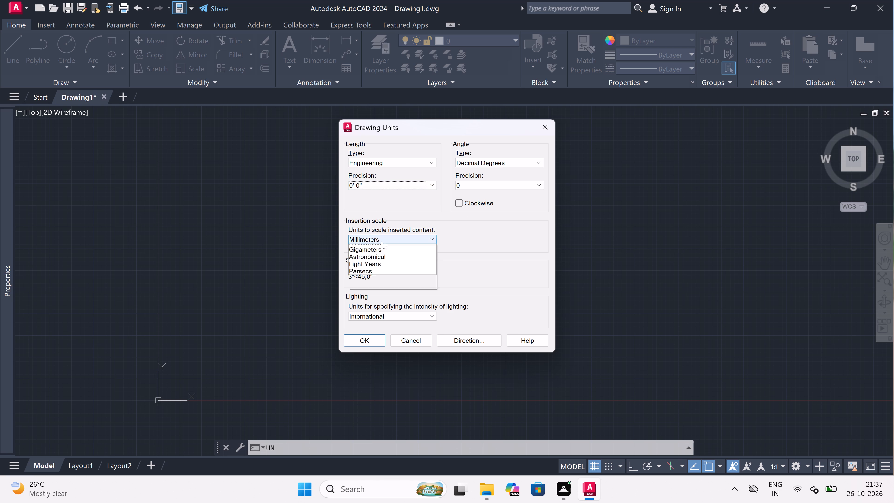
click(377, 254)
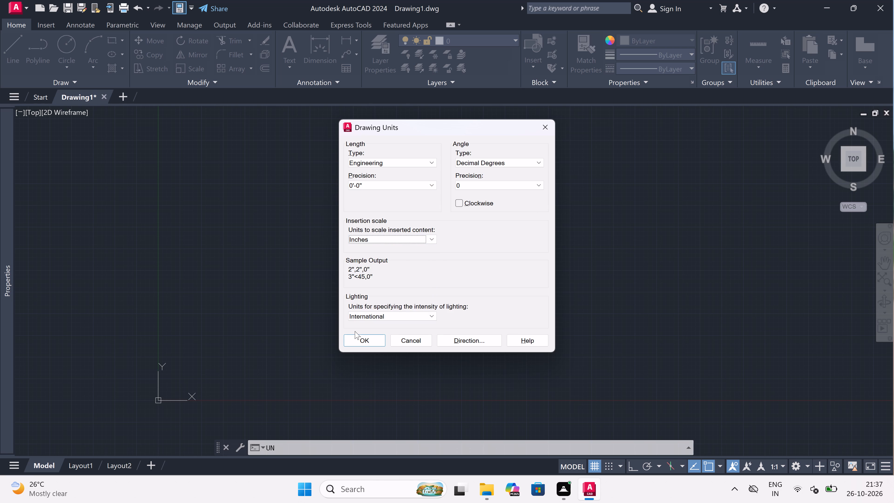
click(355, 339)
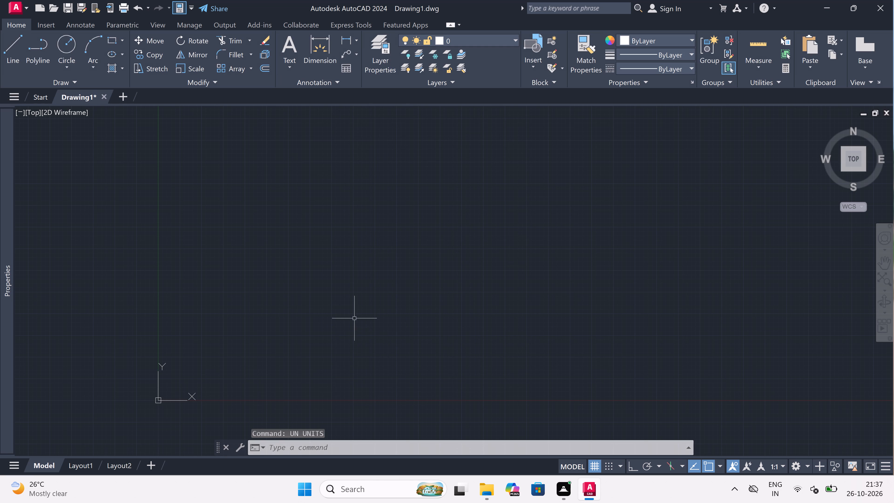
Draw one horizontal and one vertical construction line through the same point, with Ortho mode on.
scroll(363, 288, up, 1)
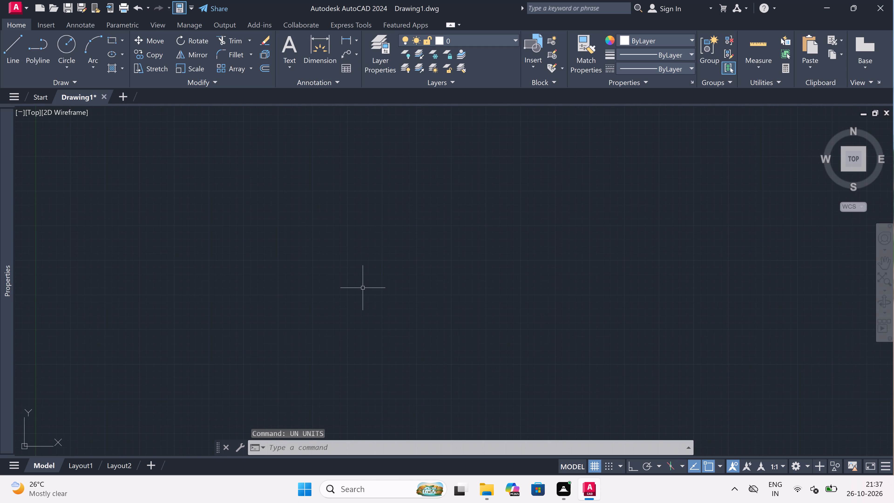
scroll(363, 288, up, 1)
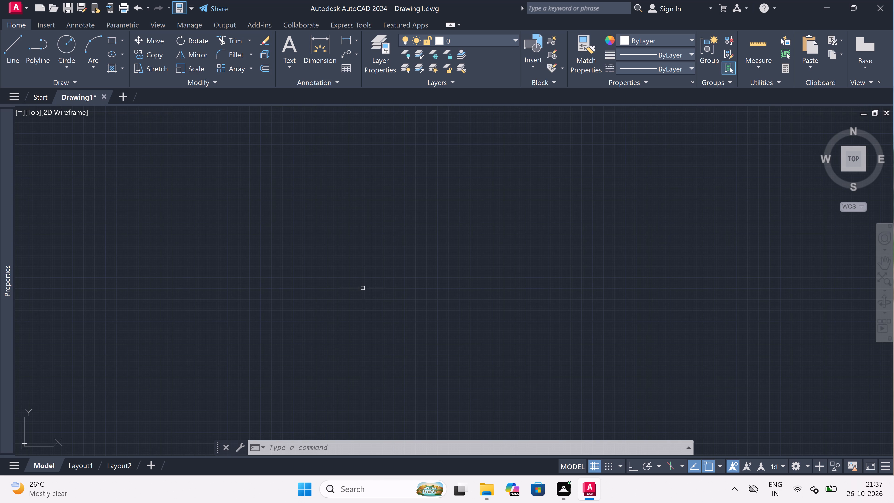
text(xl)
key(space)
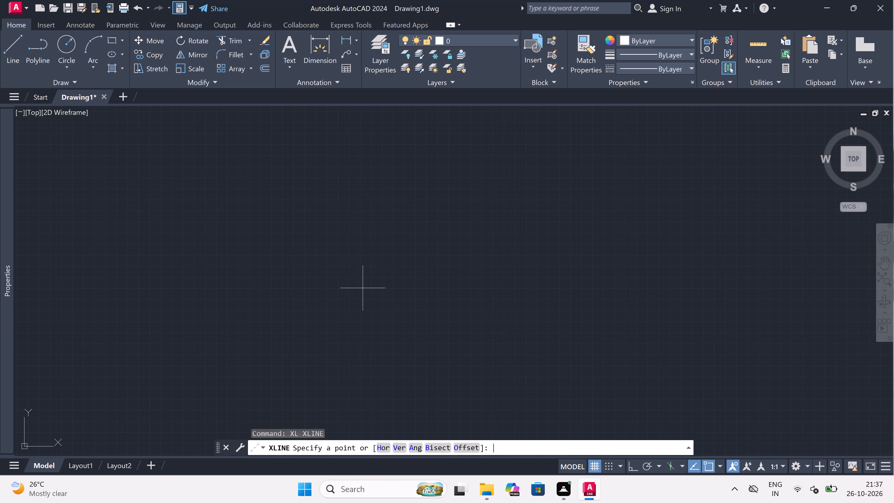
scroll(376, 173, up, 2)
scroll(328, 218, up, 2)
drag(297, 202, 316, 199)
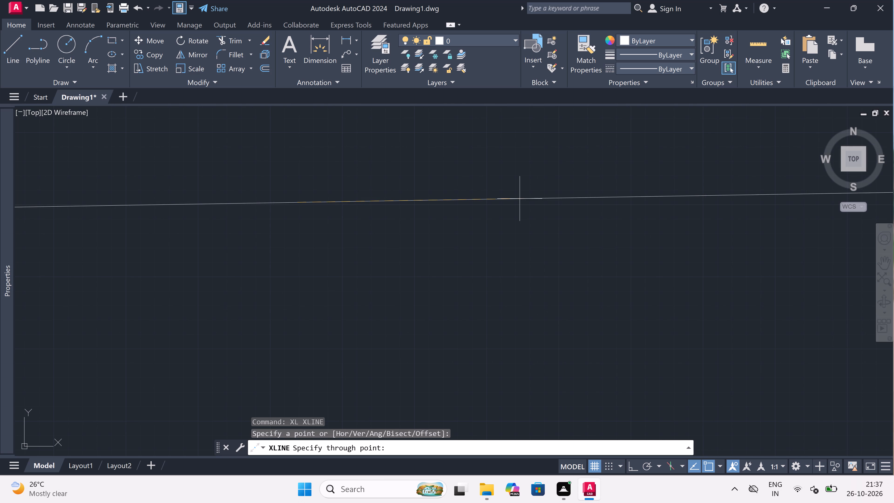
key(F8)
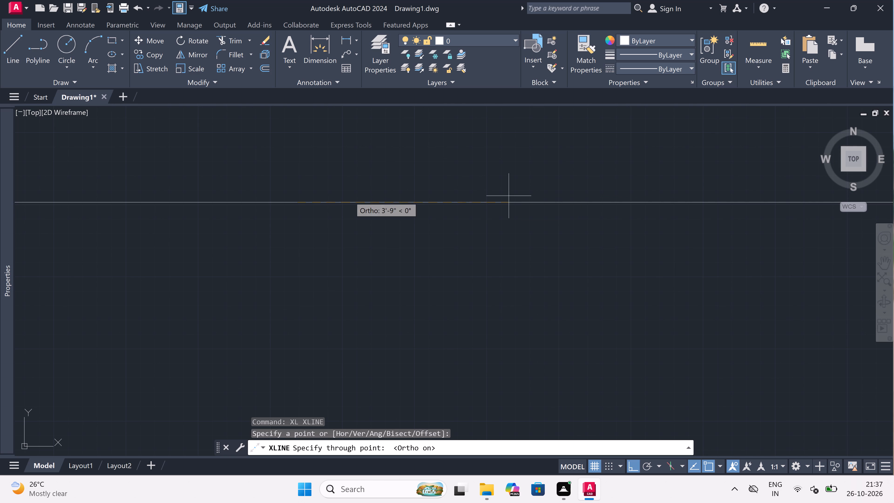
click(325, 192)
click(282, 287)
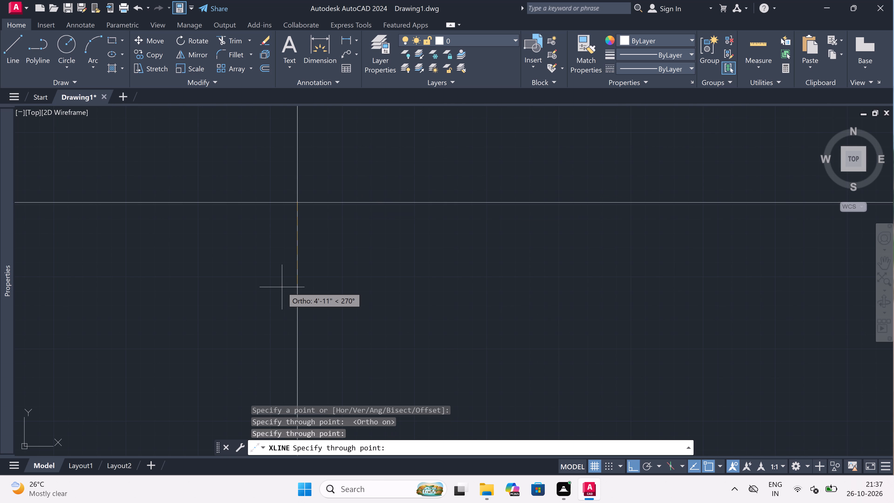
key(Escape)
Trim the horizontal line left of the intersection and the vertical line above it to leave an upper-left corner.
text(tr)
key(space)
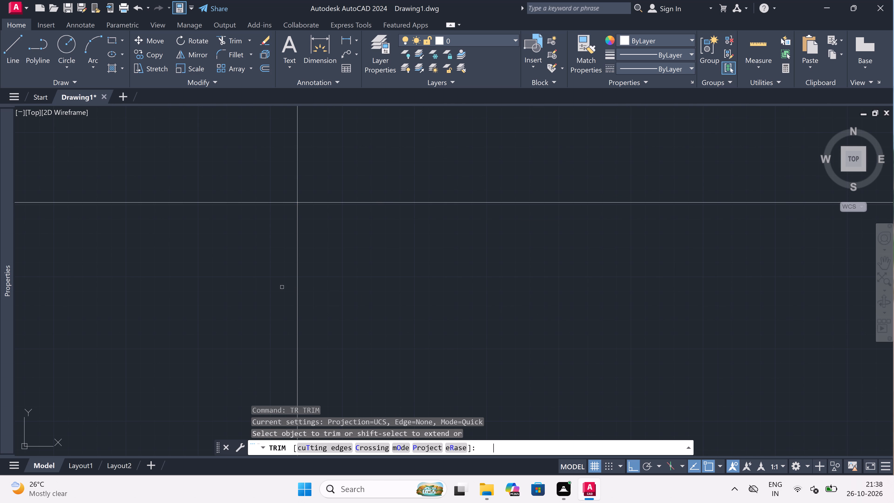
drag(210, 236, 226, 209)
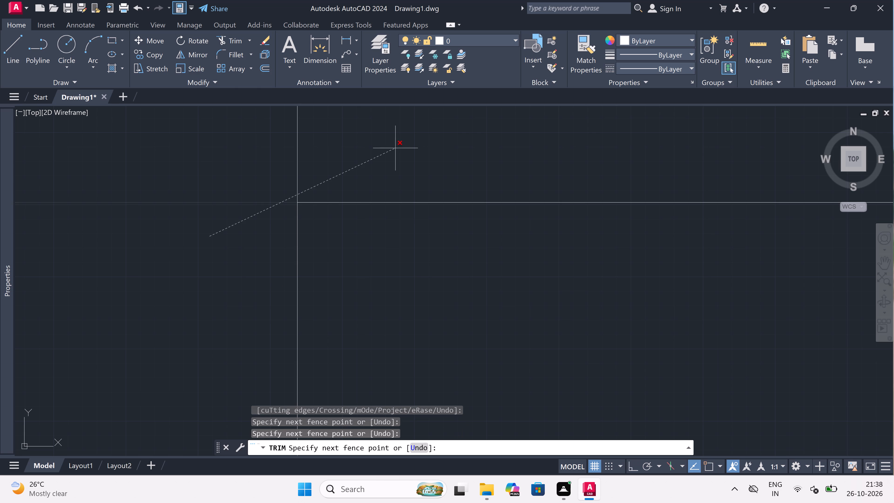
click(395, 148)
key(Escape)
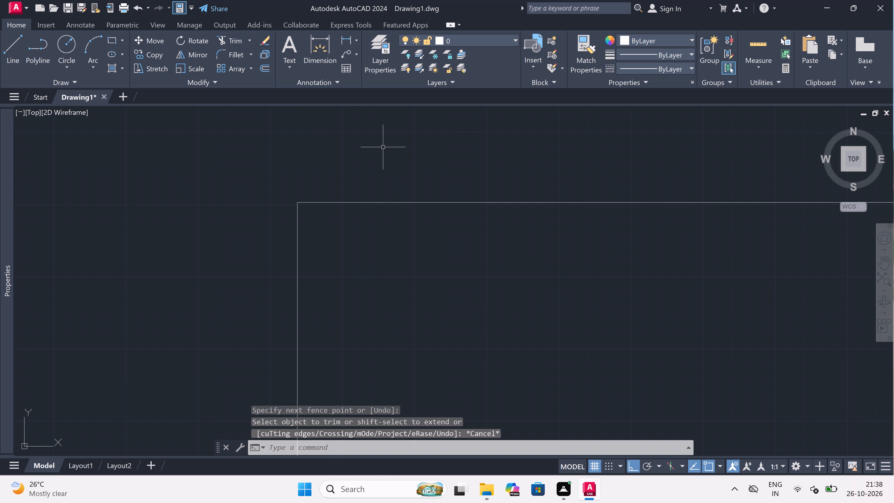
Offset the top horizontal line and the left vertical line 4.5" inward to form the outer wall thickness.
text(o)
key(space)
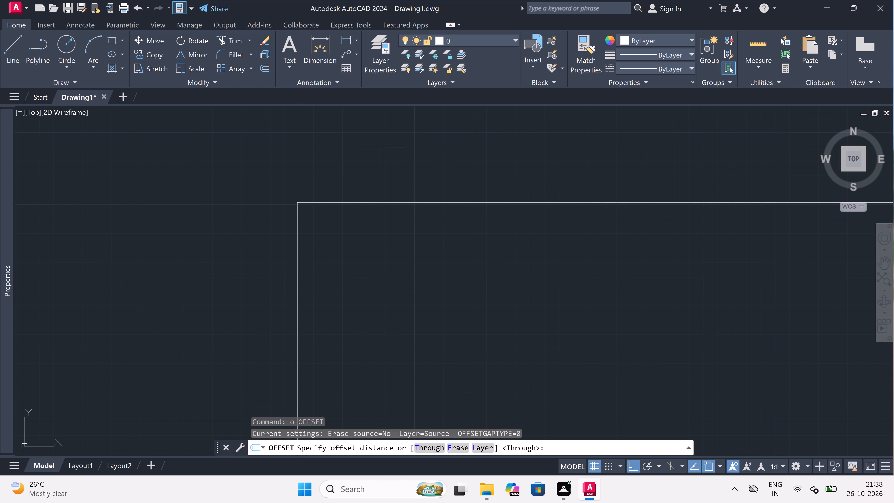
scroll(315, 187, down, 1)
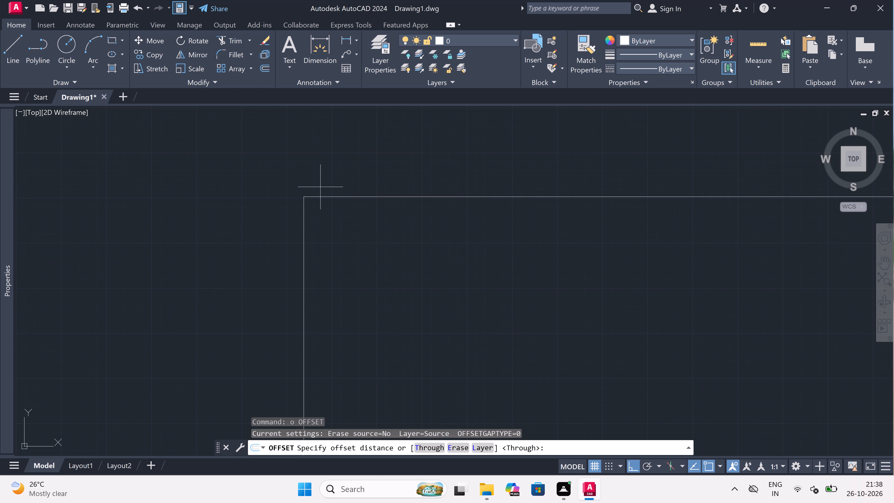
scroll(332, 185, up, 1)
scroll(363, 207, down, 3)
scroll(388, 205, up, 3)
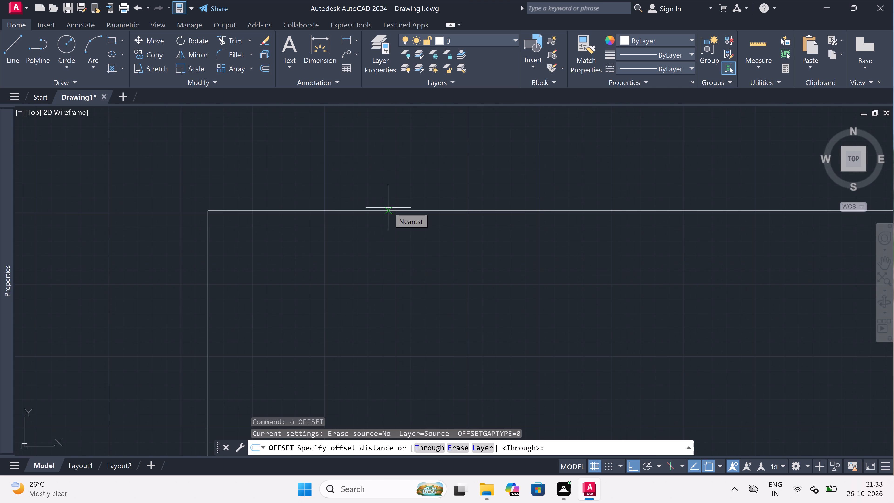
scroll(389, 208, up, 1)
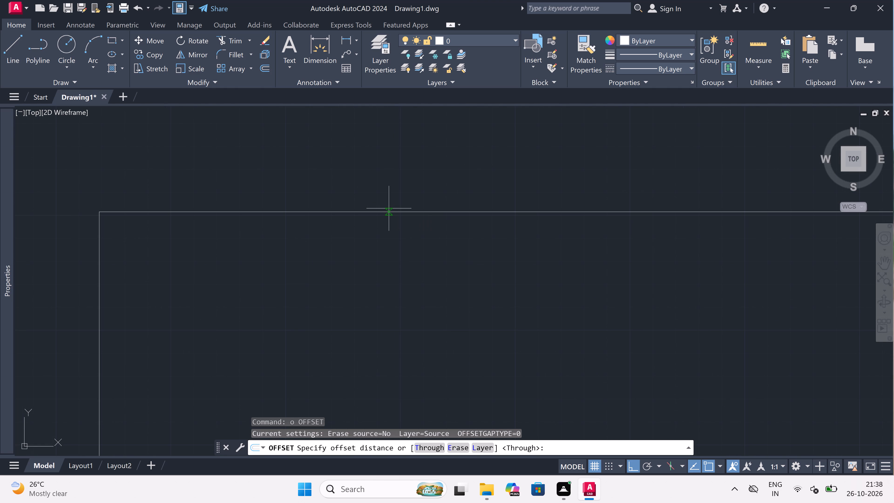
click(389, 208)
scroll(365, 233, up, 1)
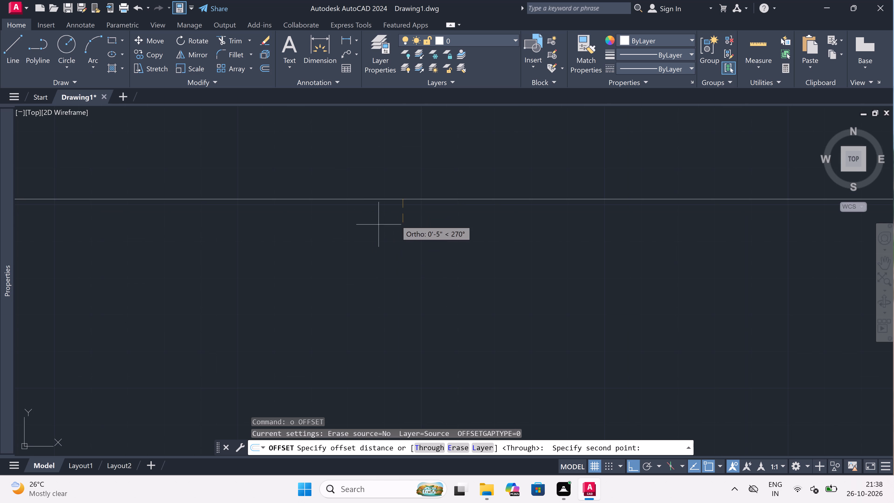
text(4.5)
text(")
key(space)
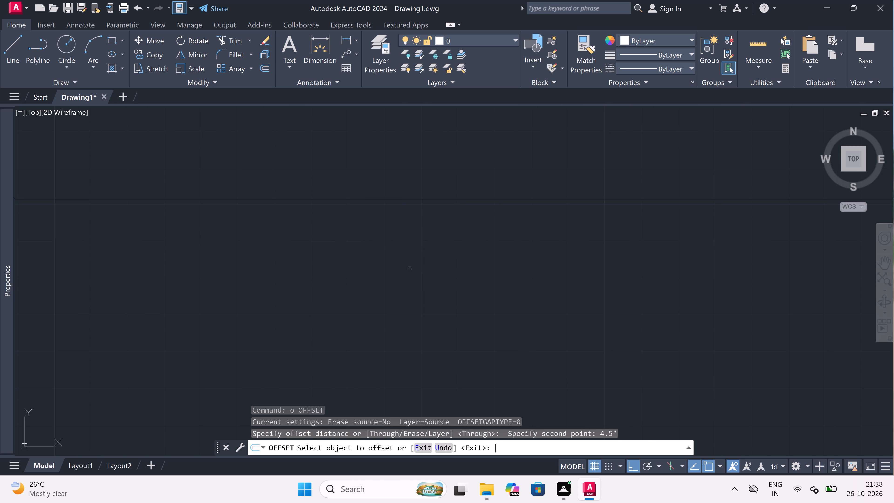
scroll(413, 265, down, 2)
scroll(290, 241, up, 1)
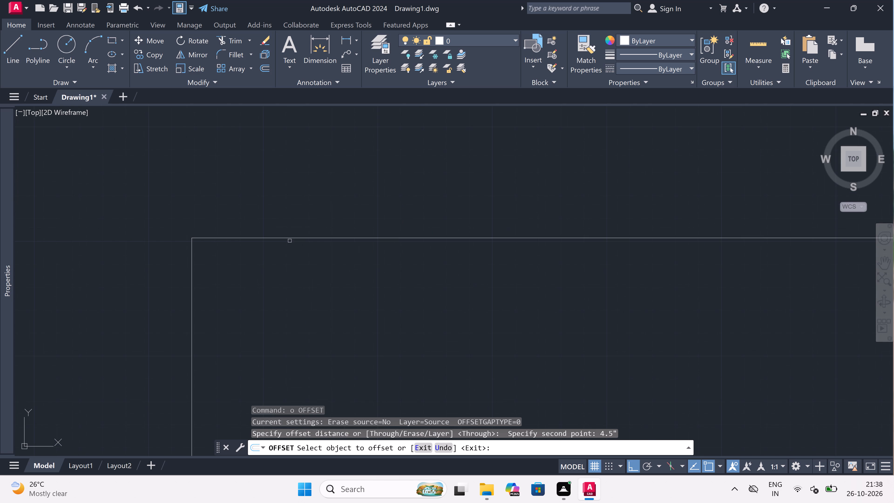
drag(288, 238, 282, 252)
click(258, 276)
scroll(195, 265, up, 1)
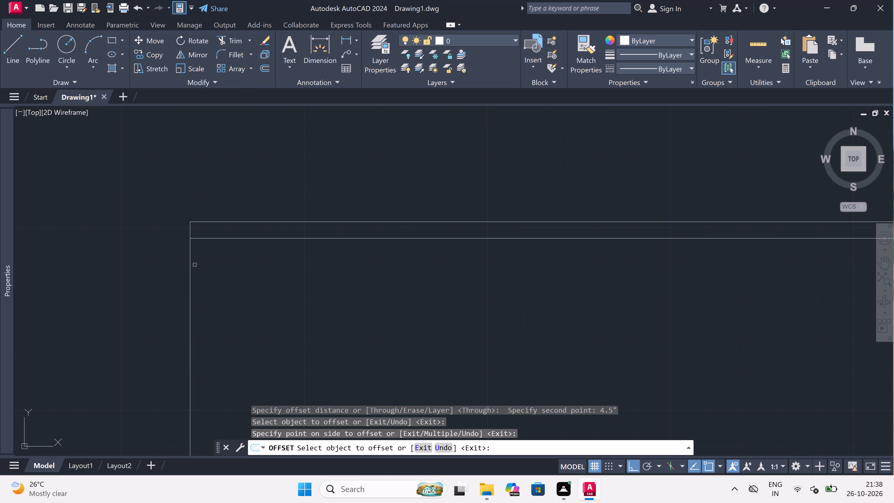
drag(190, 264, 193, 264)
click(206, 265)
scroll(233, 237, up, 1)
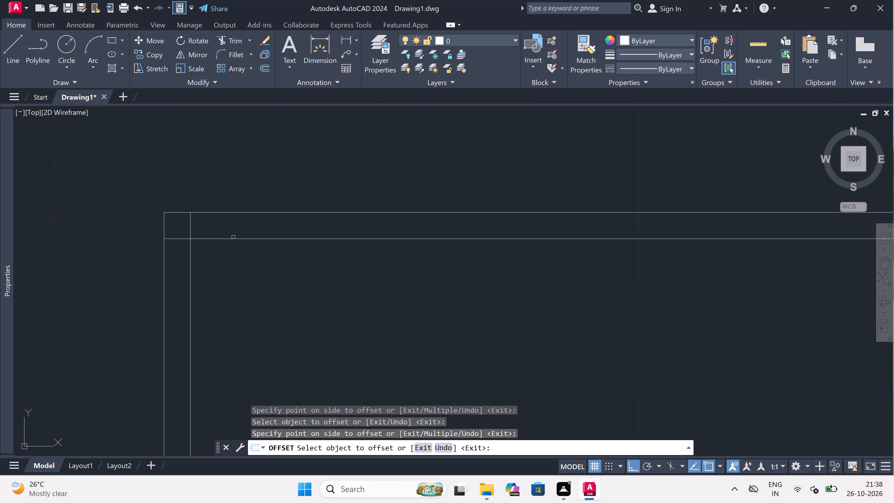
key(Escape)
Offset the inner line of the top wall 11' downward.
key(space)
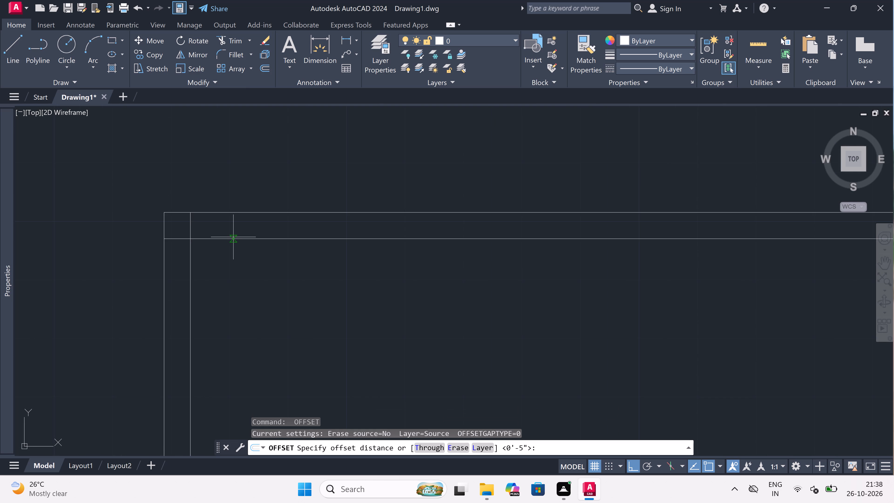
click(315, 237)
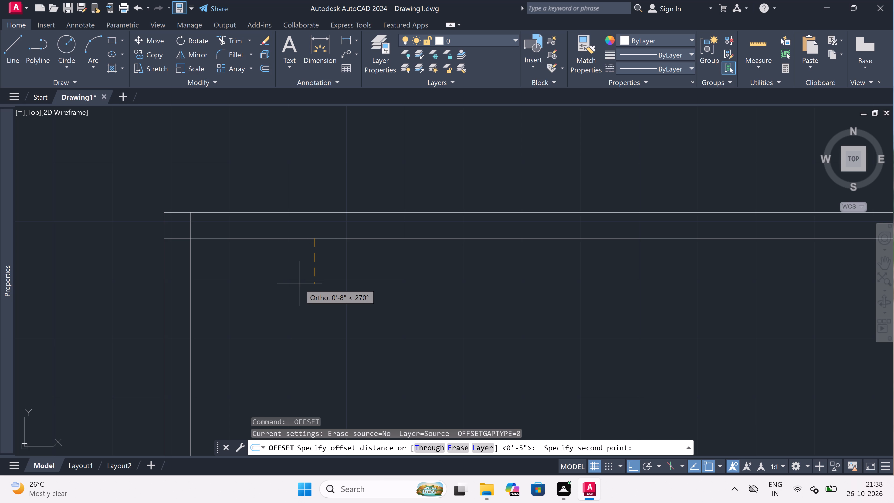
text(11')
key(space)
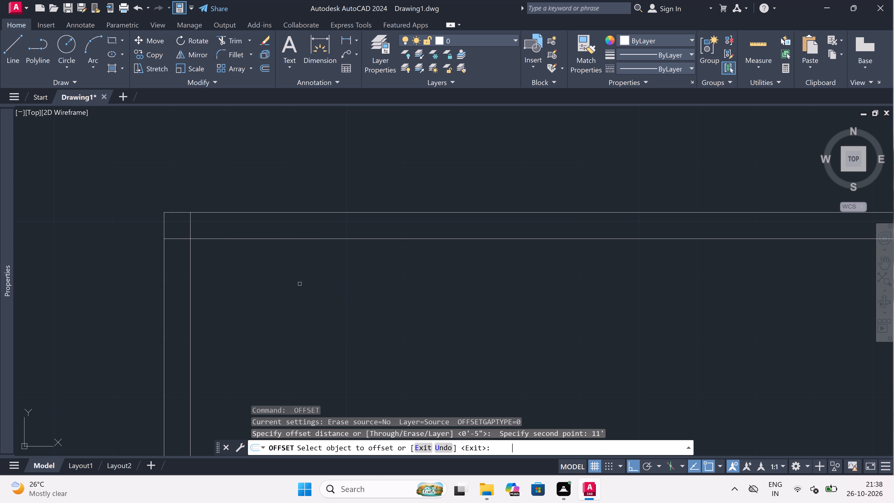
scroll(347, 194, down, 1)
scroll(339, 217, down, 1)
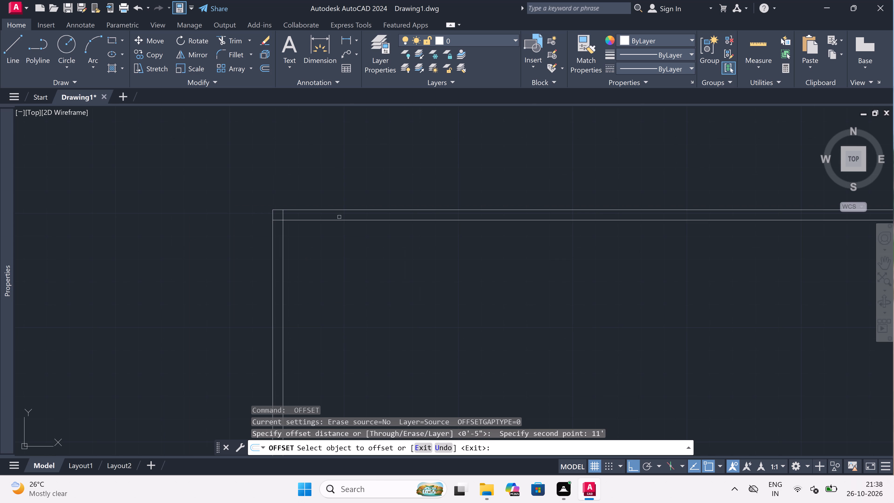
drag(338, 220, 337, 226)
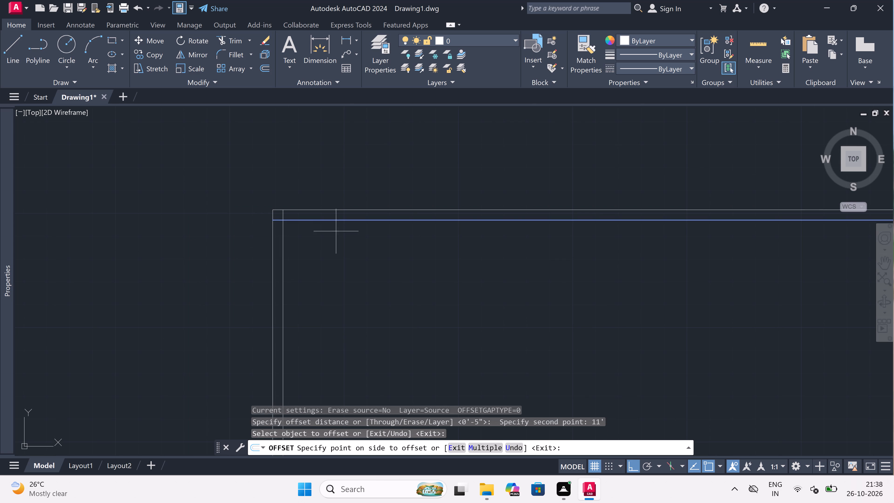
click(324, 285)
scroll(326, 266, down, 4)
scroll(326, 297, down, 2)
scroll(328, 305, up, 3)
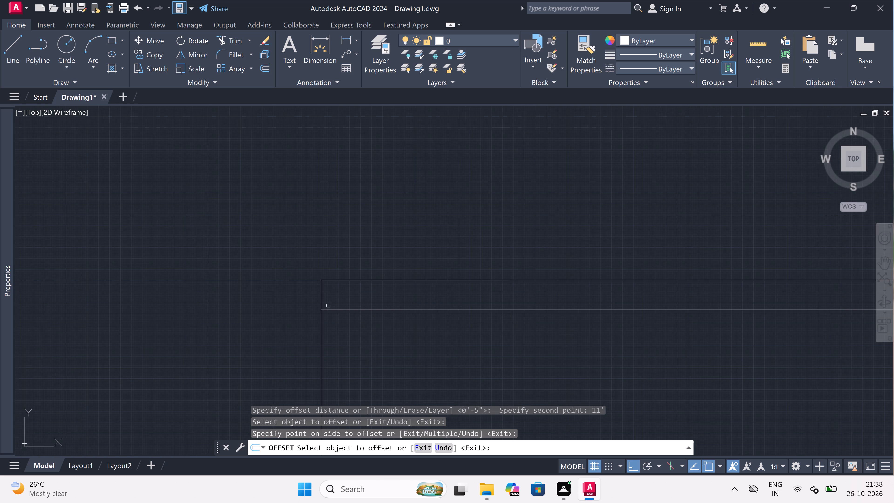
key(Escape)
Offset the lower horizontal line 4.5" downward to give the interior wall below the upper room its thickness.
key(space)
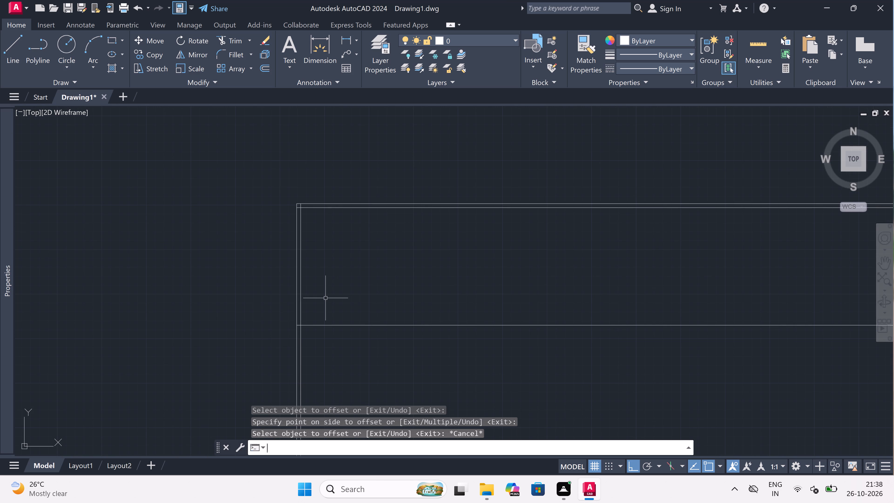
scroll(324, 298, down, 2)
scroll(325, 301, up, 2)
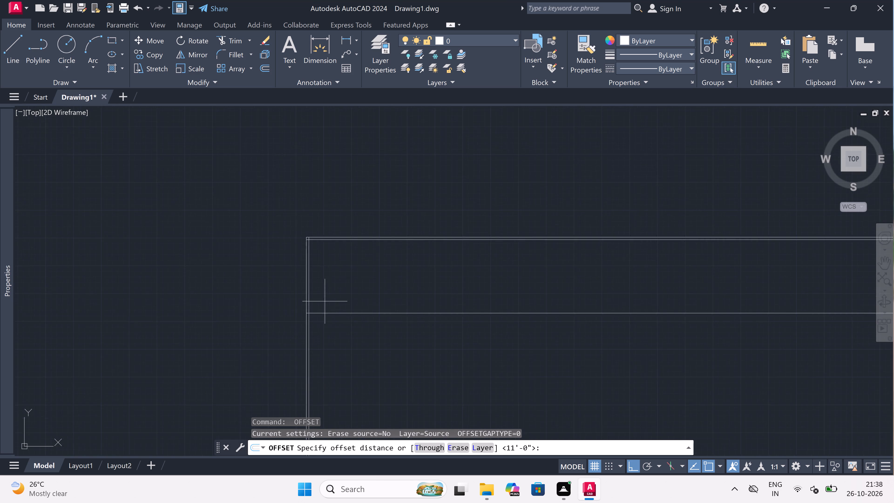
scroll(338, 347, up, 1)
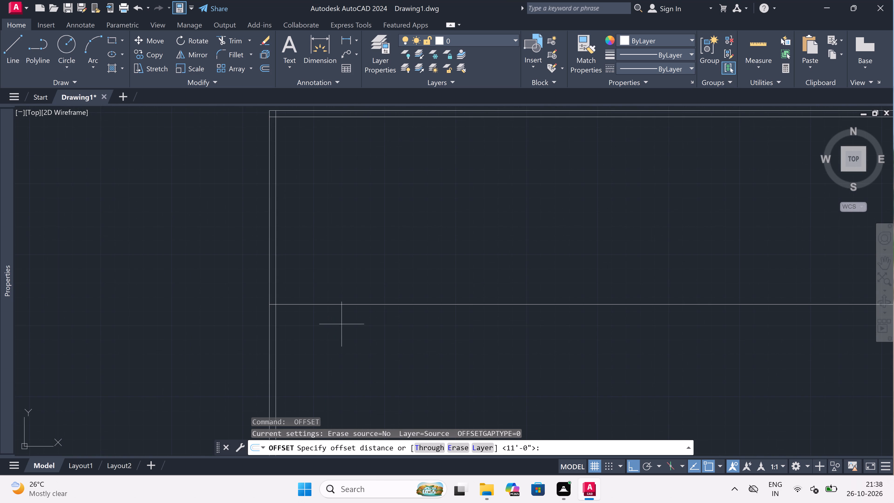
click(345, 308)
text(4.5)
text(")
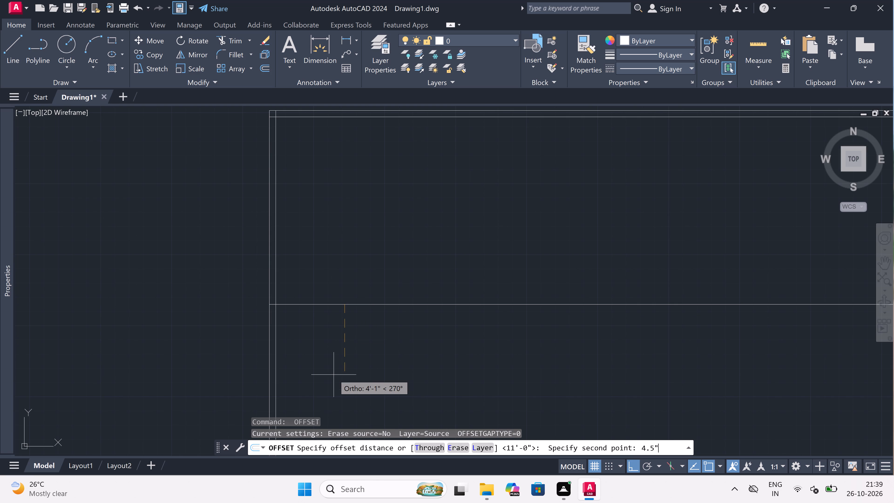
key(space)
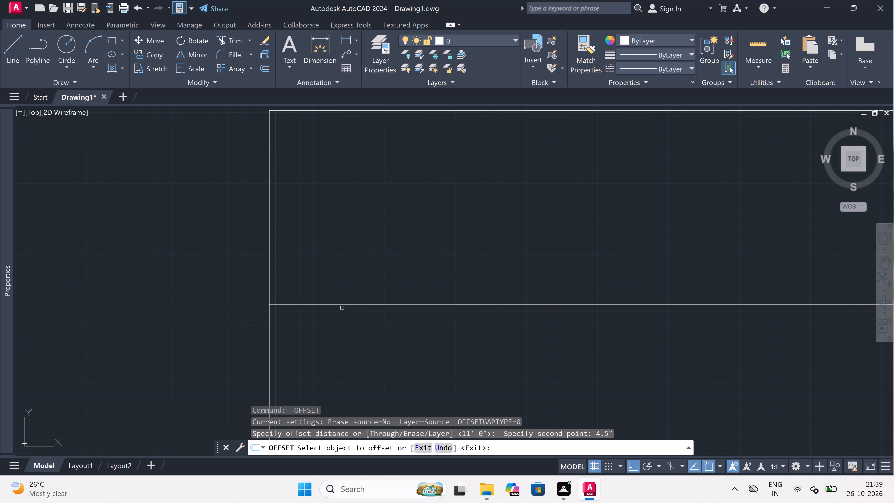
drag(340, 305, 334, 324)
click(329, 330)
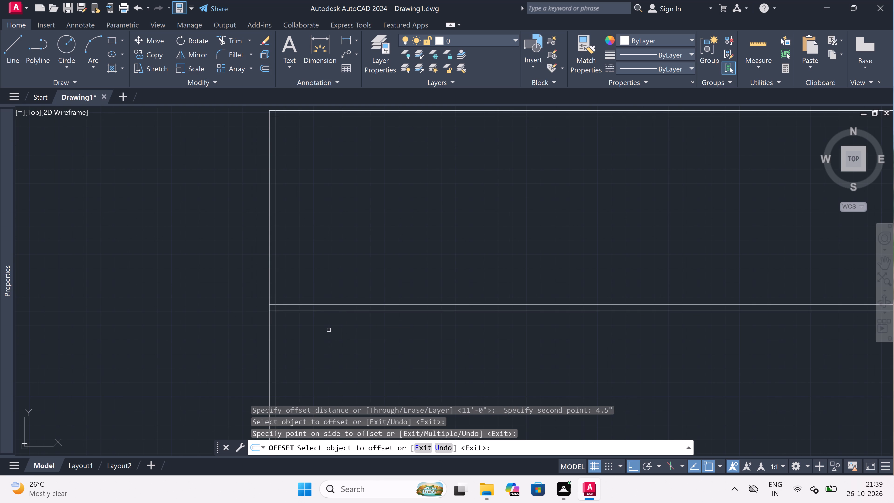
key(Escape)
Offset the inner line of the left outer wall 12' to the right.
key(space)
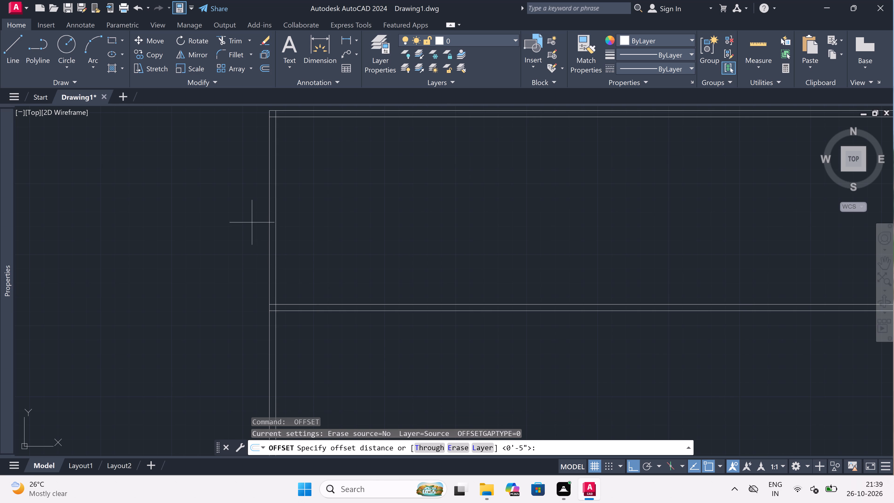
drag(274, 219, 283, 219)
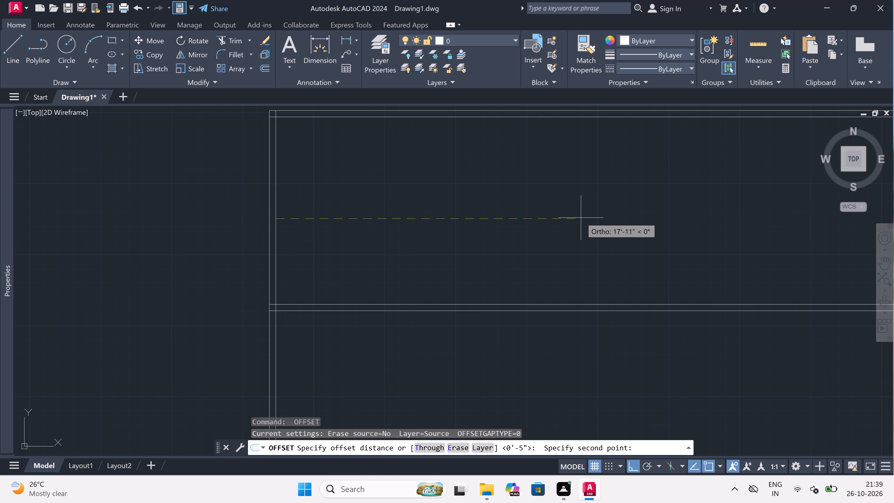
text(12')
key(space)
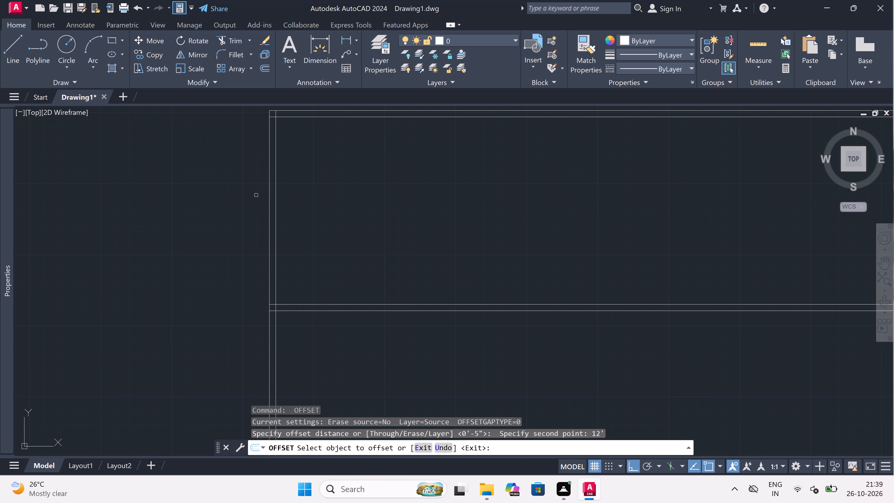
drag(276, 189, 359, 202)
click(457, 218)
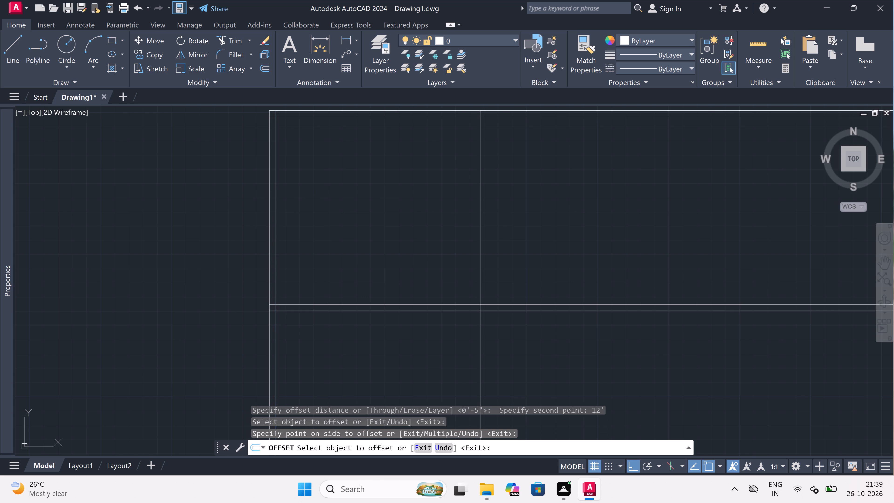
key(Escape)
Offset the vertical line at the 12' distance 4.5" to the right to form the partition wall thickness.
key(space)
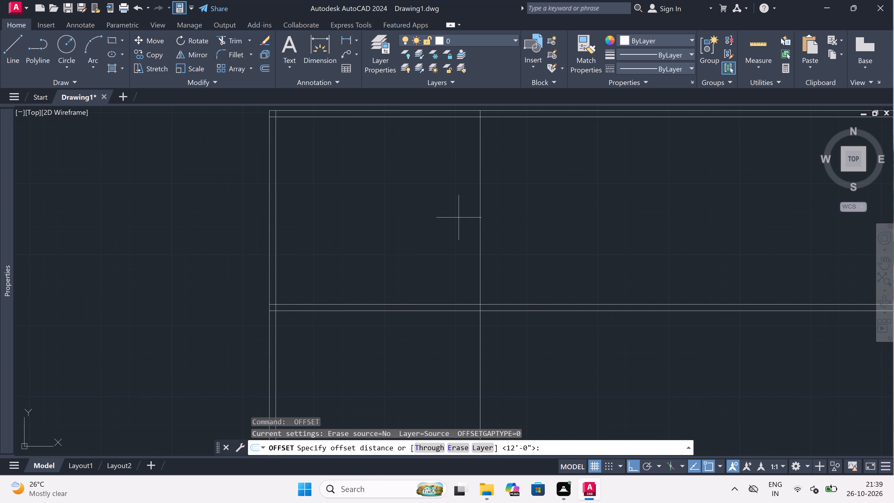
click(480, 210)
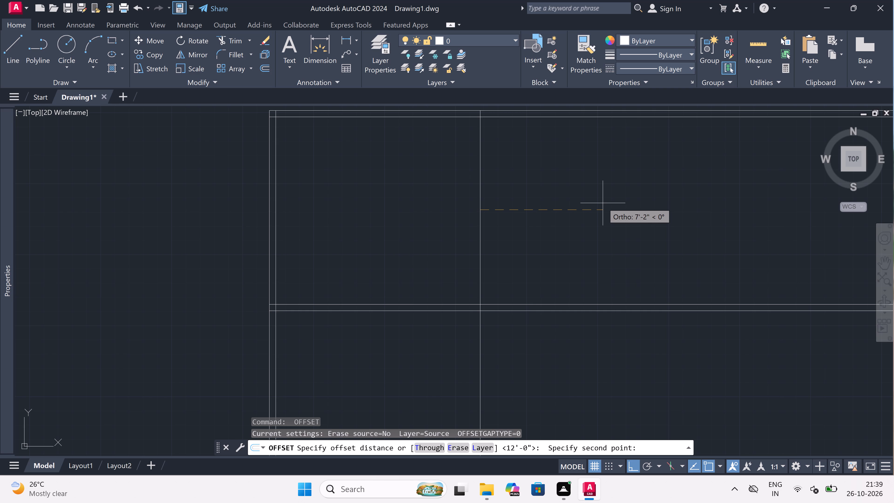
key(4)
text(.5)
text(")
key(space)
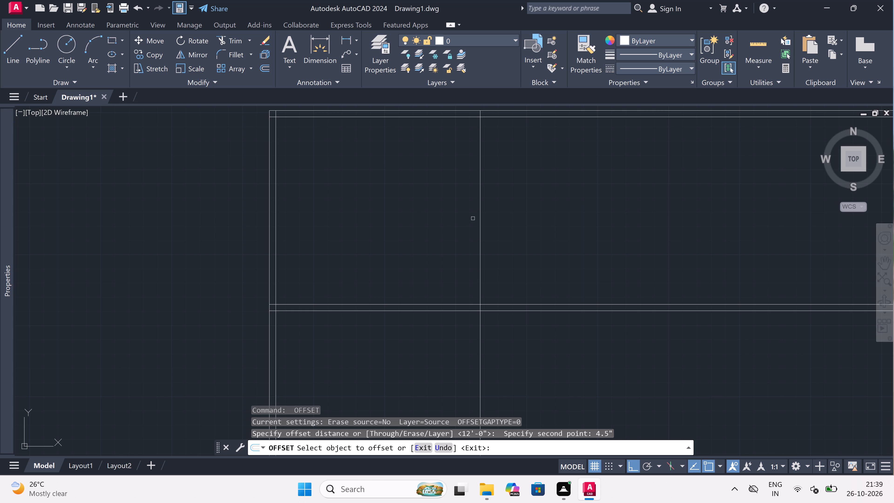
drag(480, 212, 494, 214)
click(525, 215)
scroll(396, 230, down, 3)
scroll(395, 230, up, 1)
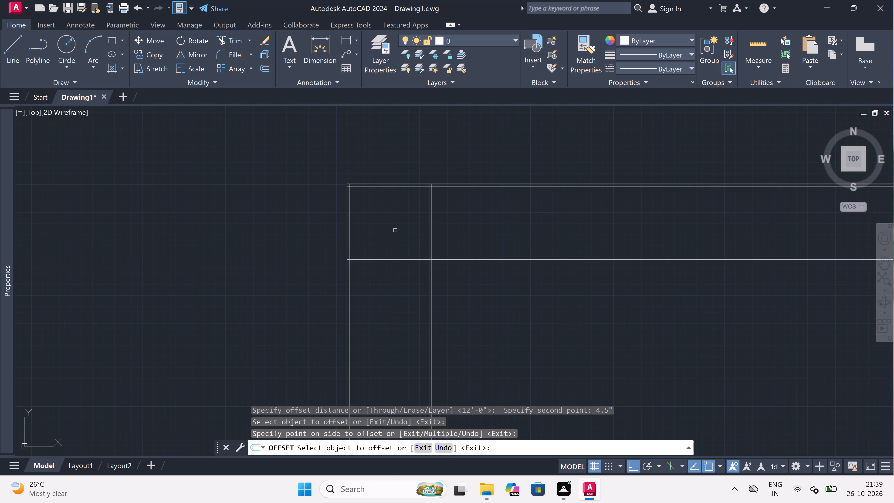
key(Escape)
Offset the right-hand line of the vertical partition wall 5' to the right.
text(o)
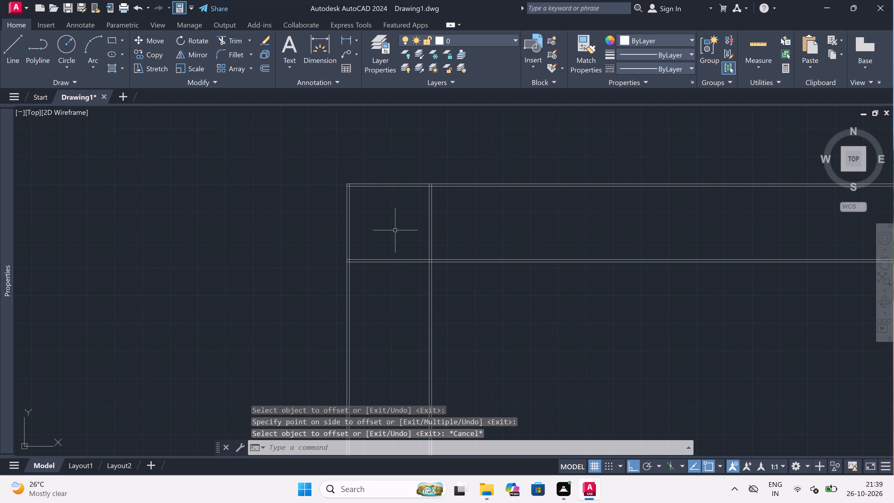
key(space)
scroll(372, 235, down, 2)
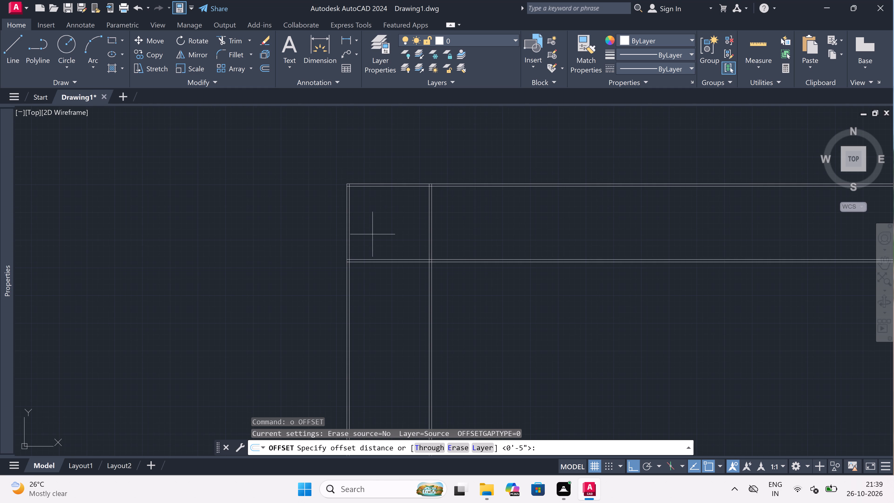
scroll(421, 224, up, 2)
scroll(358, 235, up, 1)
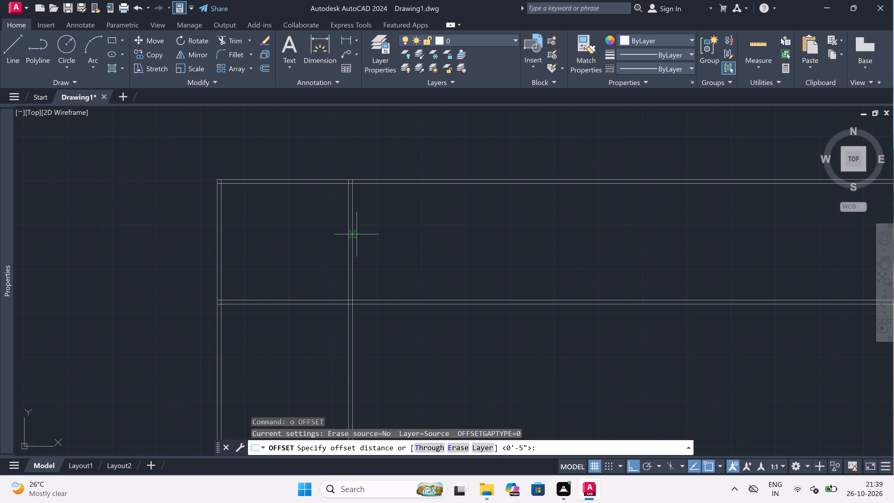
drag(354, 234, 361, 234)
scroll(396, 235, up, 2)
text(5')
key(space)
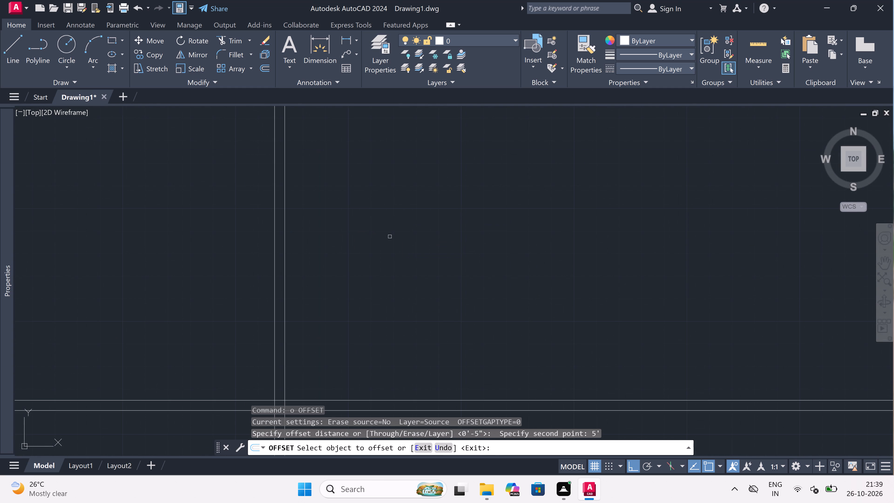
scroll(315, 245, down, 2)
scroll(318, 234, up, 2)
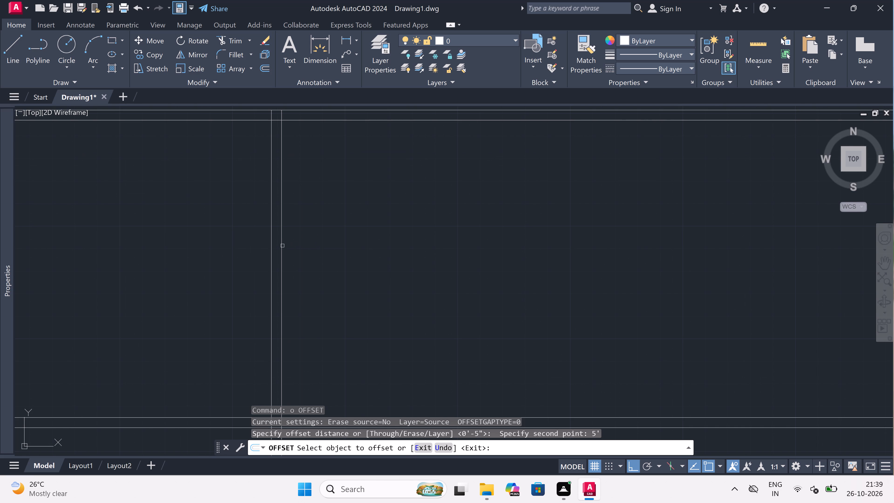
drag(282, 246, 297, 248)
click(397, 258)
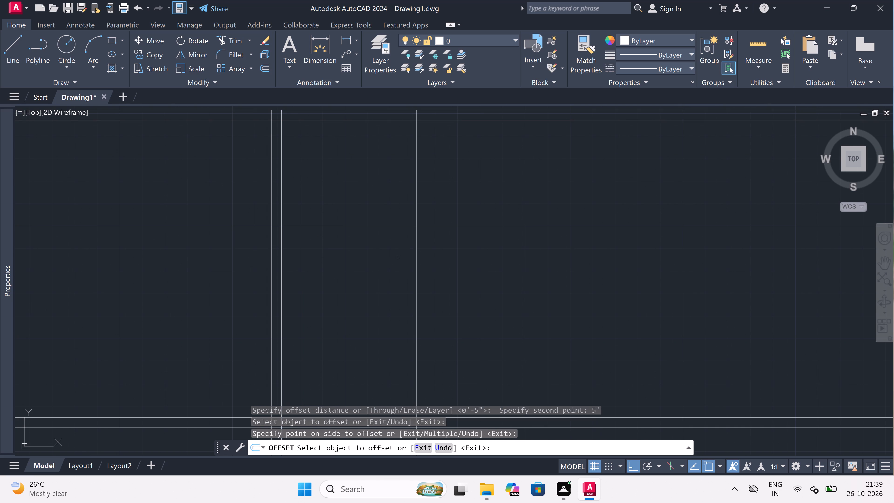
key(Escape)
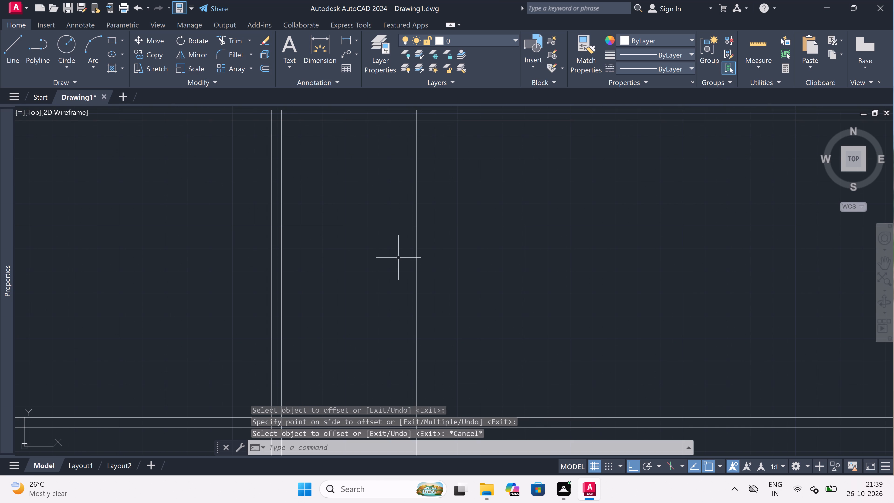
Offset the rightmost vertical line 4.5" to the right to form the second partition wall.
key(space)
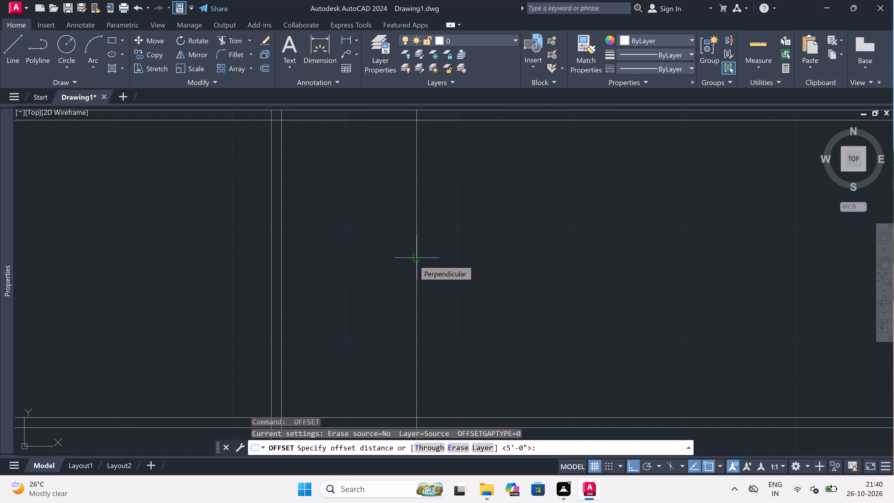
click(414, 260)
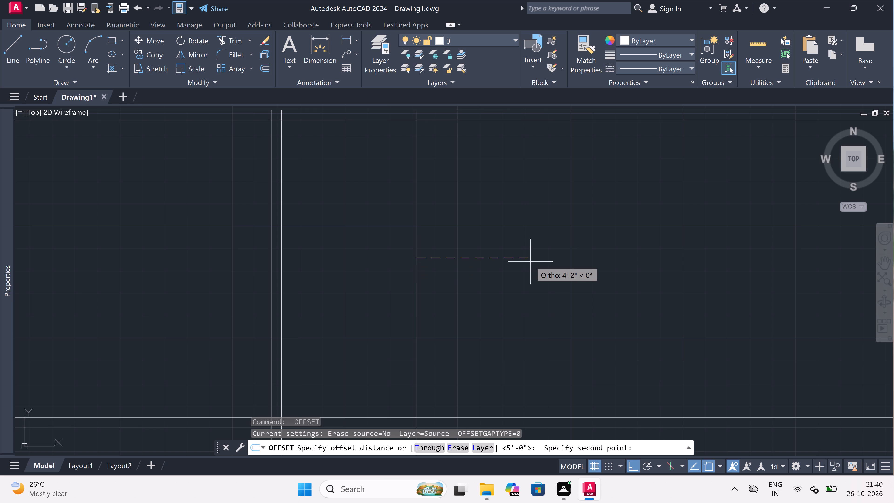
text(4.5)
text(")
key(space)
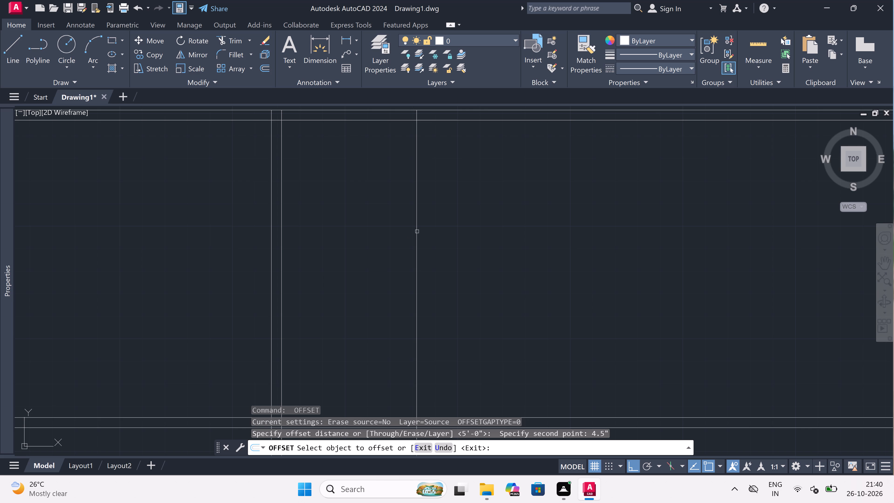
drag(417, 231, 430, 231)
click(463, 231)
scroll(407, 232, down, 4)
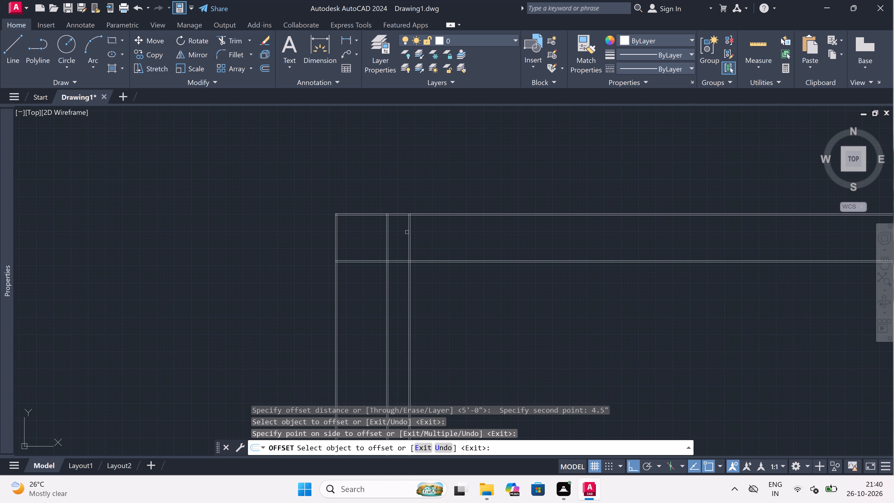
key(Escape)
Offset the right-hand line of the second vertical partition wall 5' to the right.
key(space)
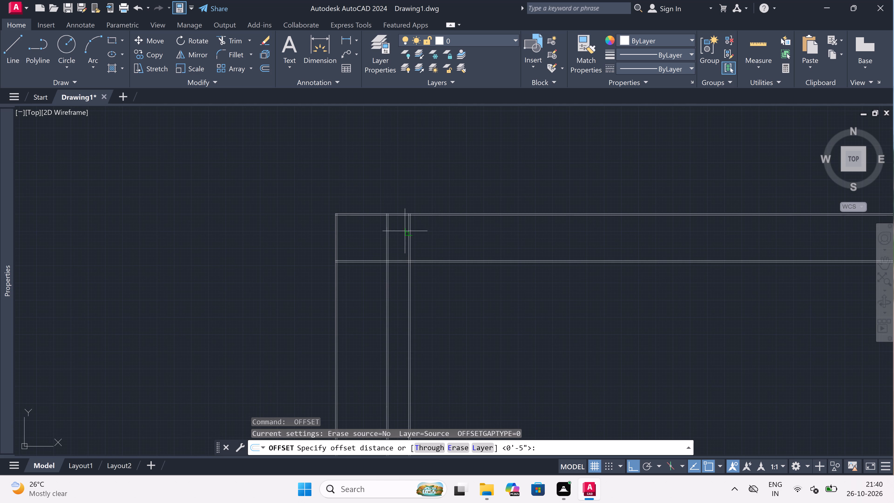
scroll(415, 230, up, 3)
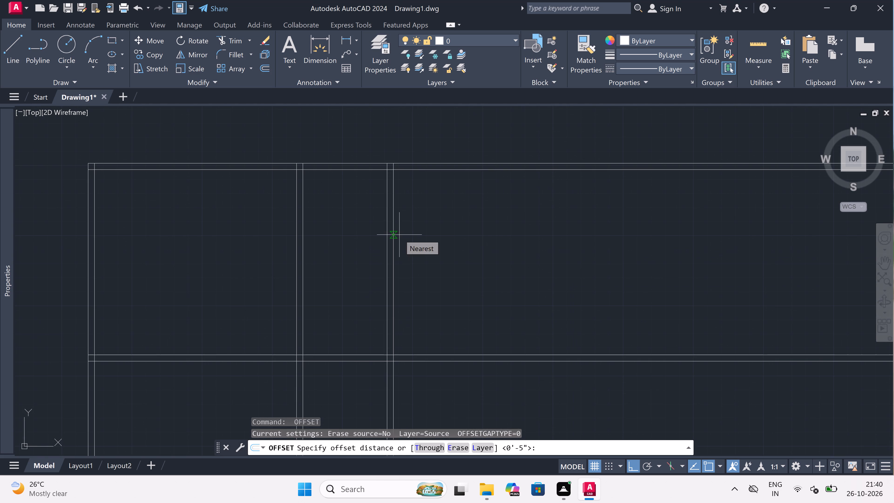
click(399, 235)
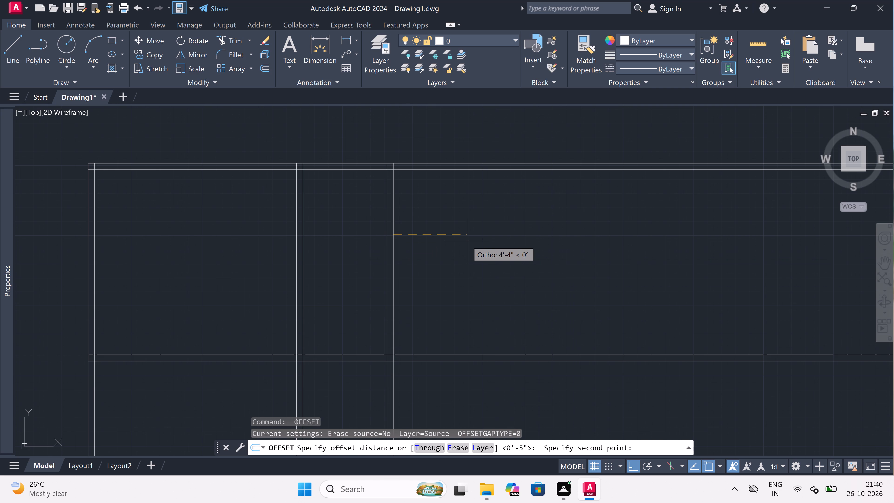
text(5')
key(space)
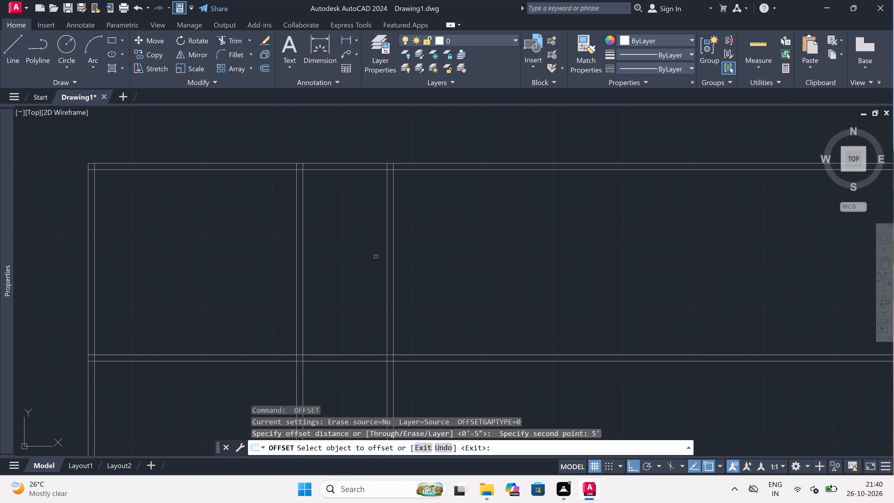
click(391, 245)
click(458, 246)
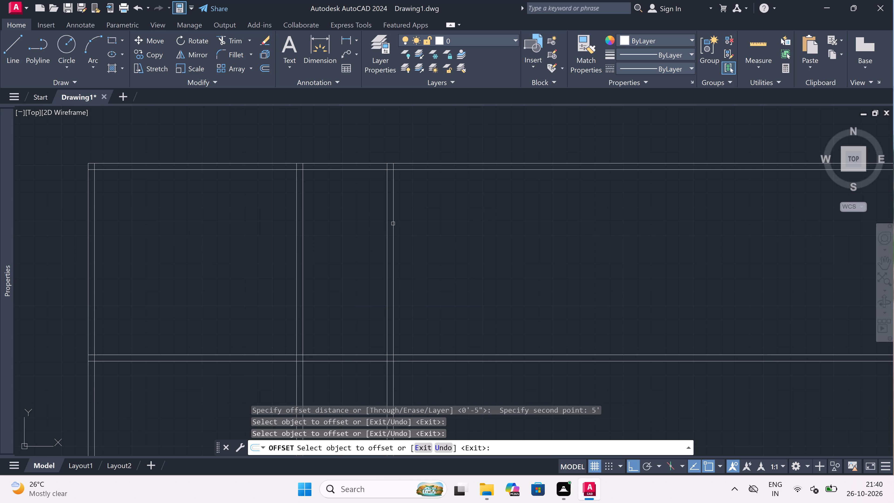
drag(393, 224, 419, 225)
click(466, 232)
key(Escape)
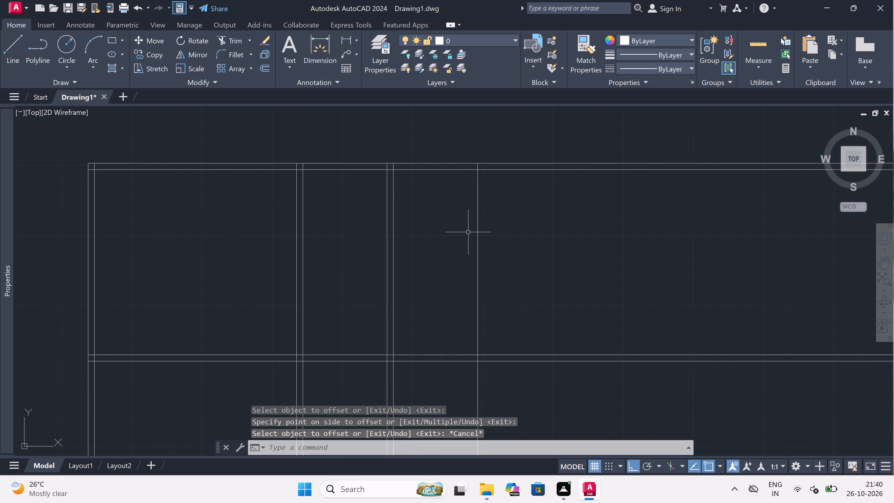
Offset the new rightmost vertical line 4.5" to the right to form the third partition wall.
key(space)
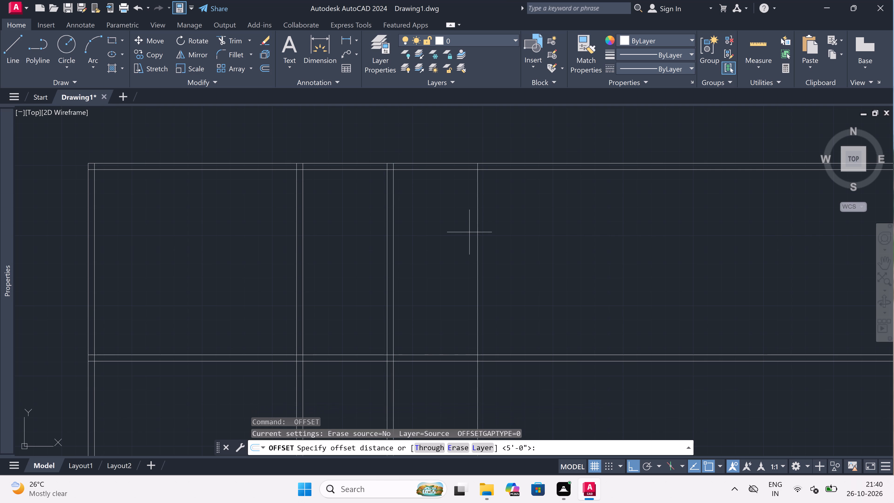
drag(478, 232, 483, 232)
text(4.5)
text(")
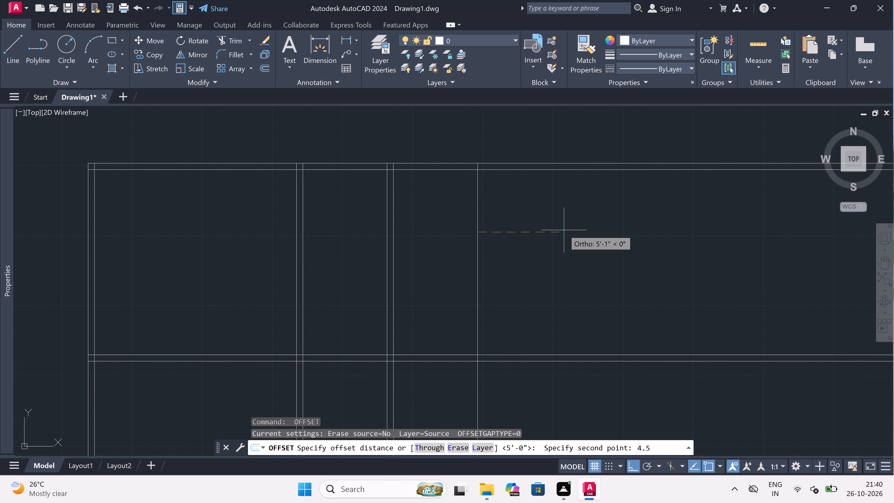
key(space)
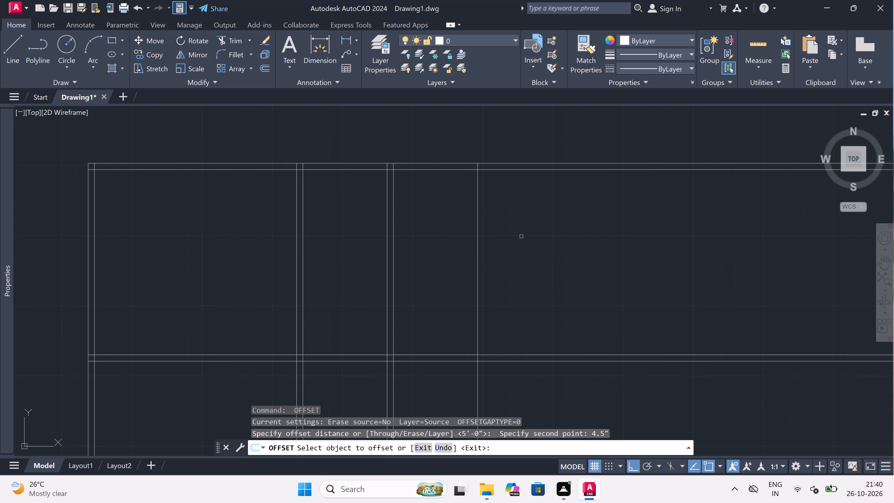
drag(479, 248, 484, 248)
click(510, 248)
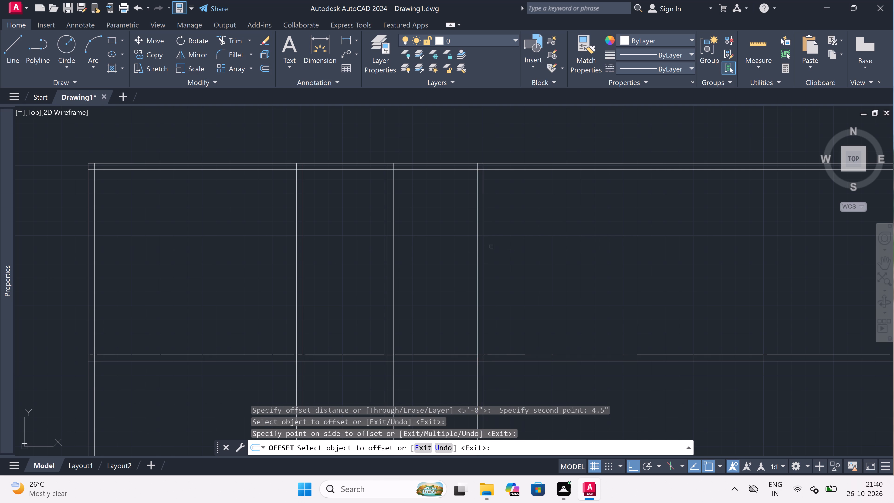
scroll(441, 252, down, 3)
key(Escape)
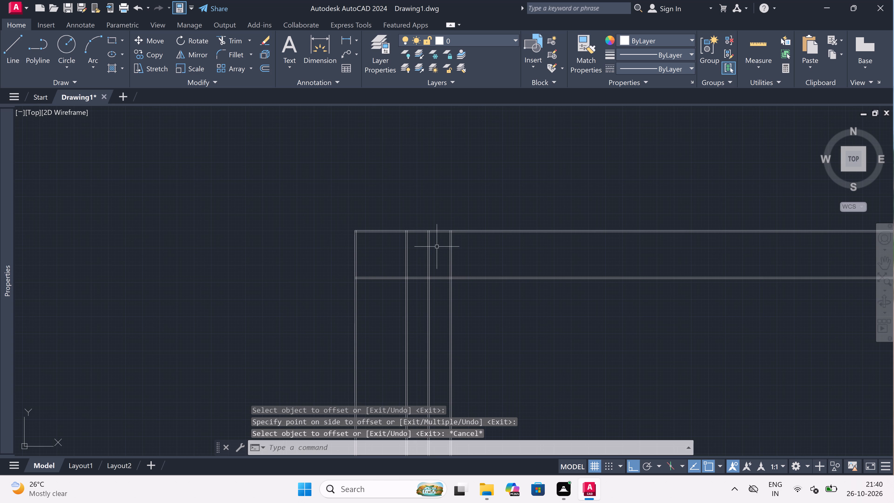
Offset the right-hand line of the third partition wall 12' to the right.
key(space)
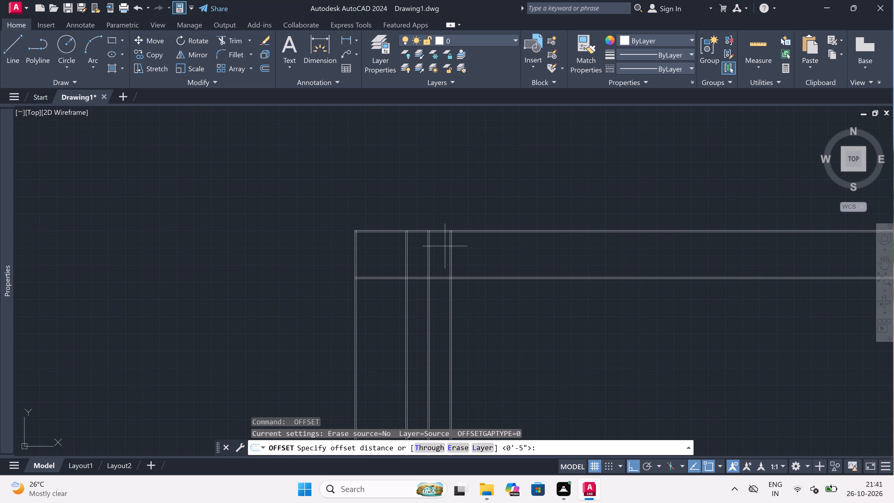
scroll(450, 249, up, 3)
click(451, 249)
scroll(516, 256, down, 3)
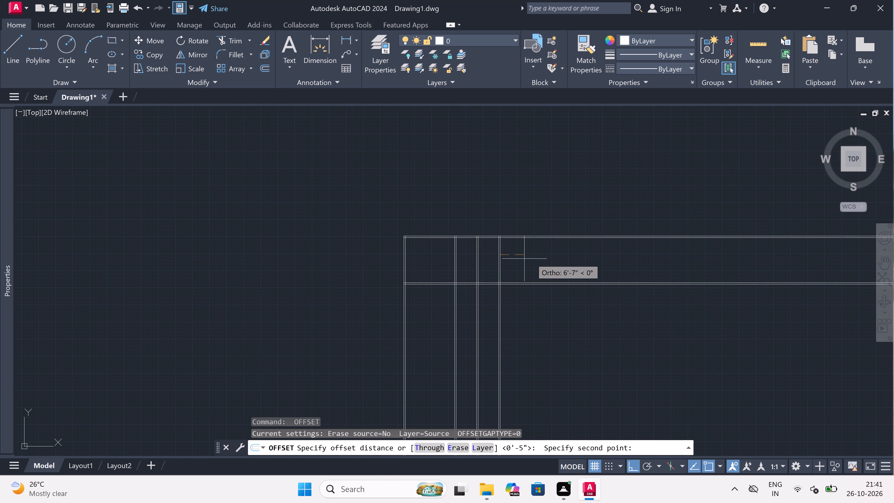
scroll(538, 261, up, 3)
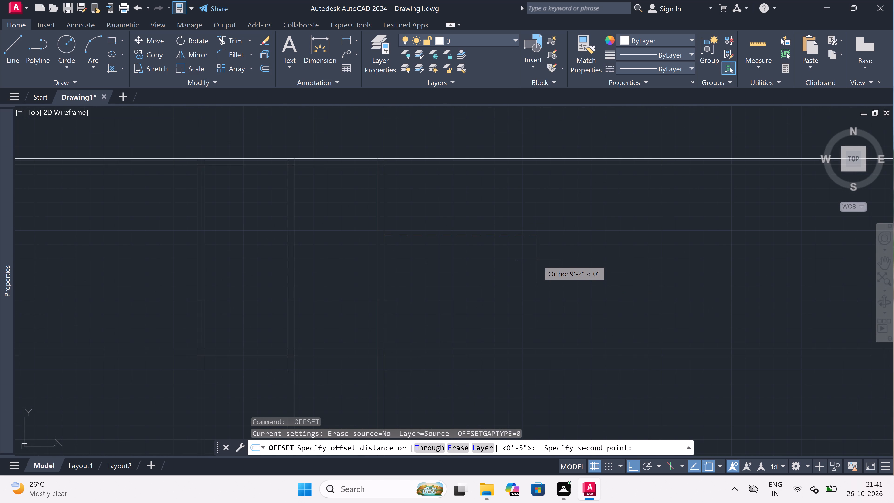
text(12')
key(space)
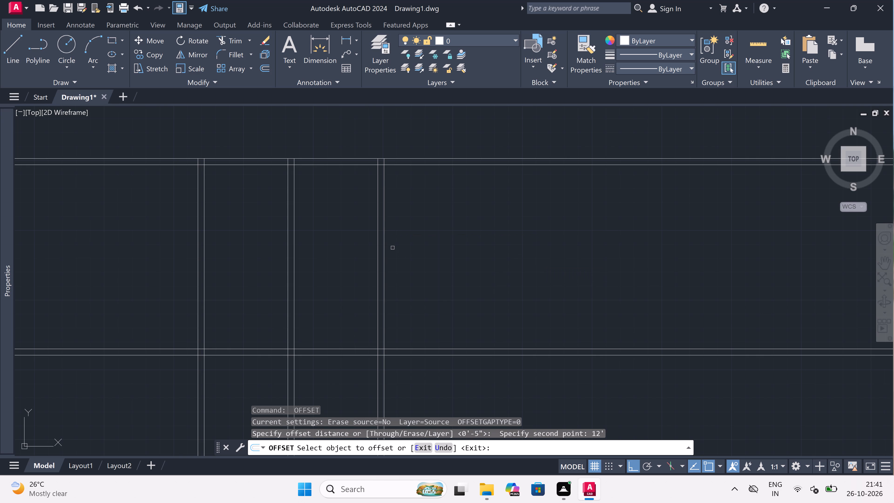
drag(385, 241, 456, 256)
click(511, 267)
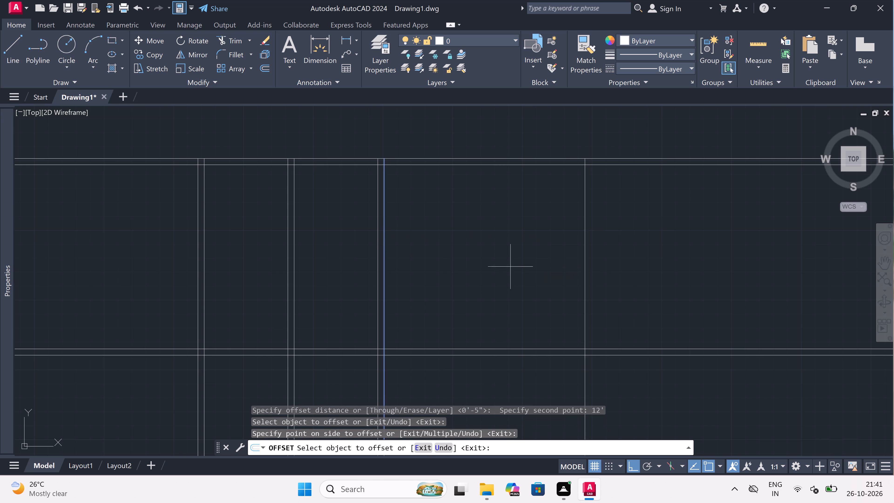
key(Escape)
Offset the vertical line at the 12' distance 4.5" to the right to form the right outer wall.
key(space)
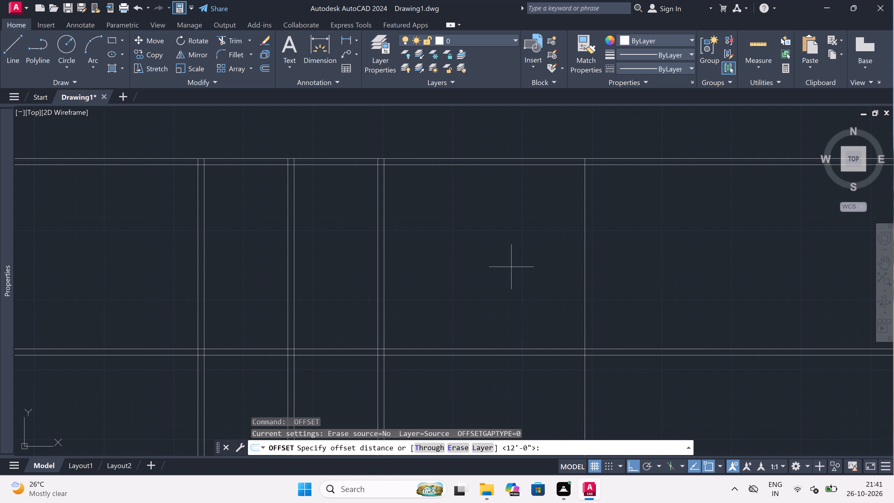
scroll(511, 267, down, 2)
scroll(551, 256, up, 1)
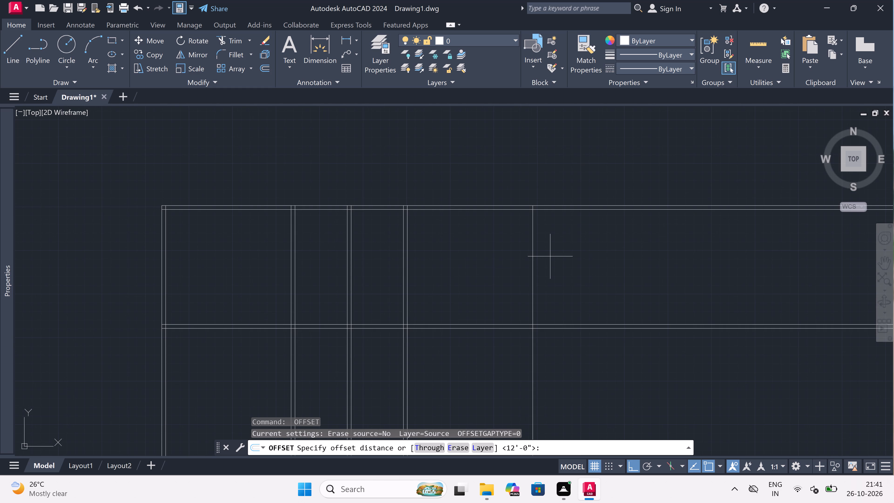
click(537, 258)
scroll(578, 257, up, 1)
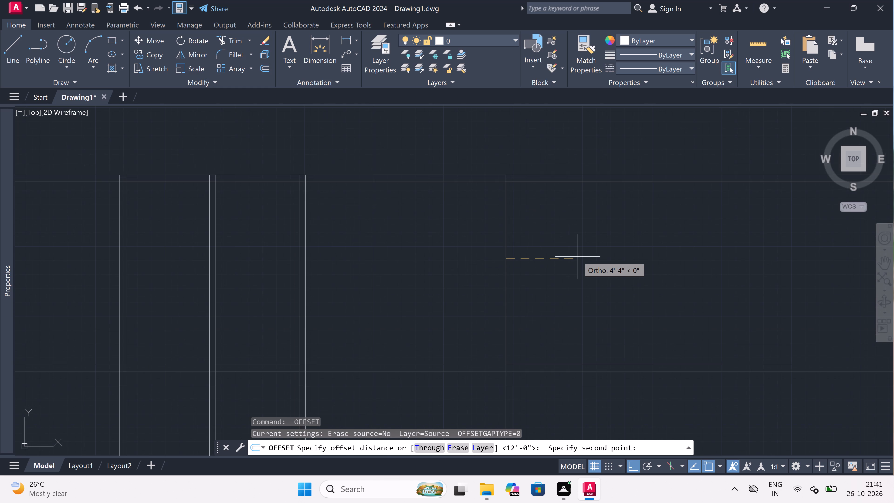
text(4.5)
text(")
key(space)
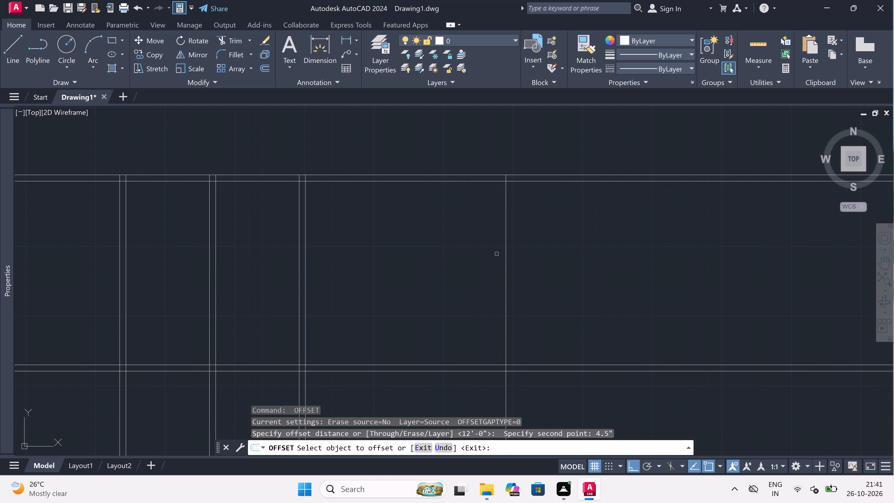
drag(506, 252, 512, 252)
click(587, 254)
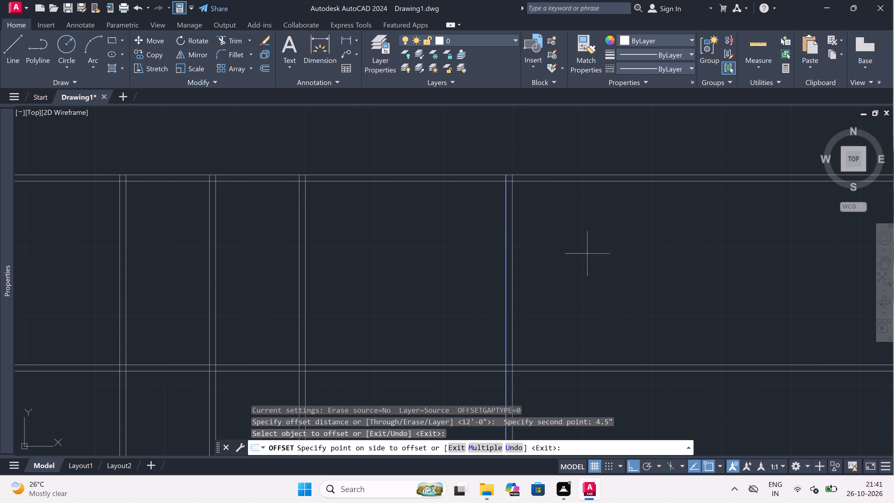
key(Escape)
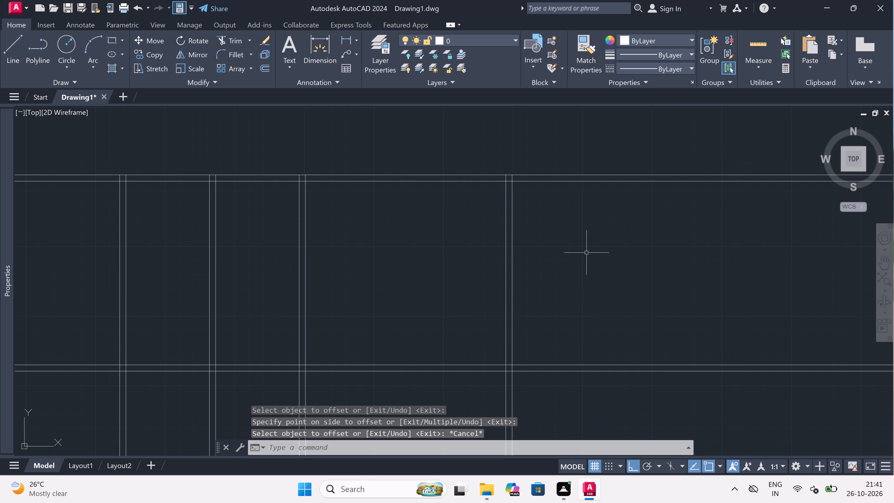
Trim the horizontal wall lines that extend beyond the outer line of the right outer wall.
scroll(574, 252, down, 3)
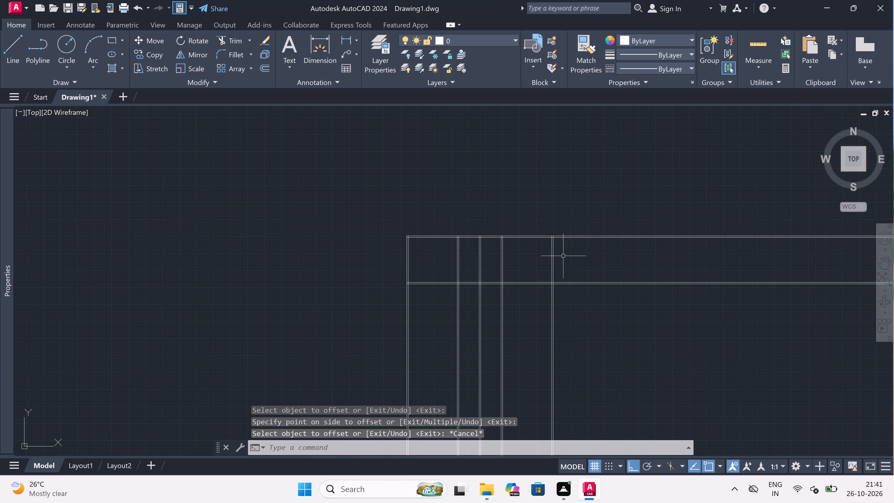
scroll(553, 239, up, 2)
text(tr)
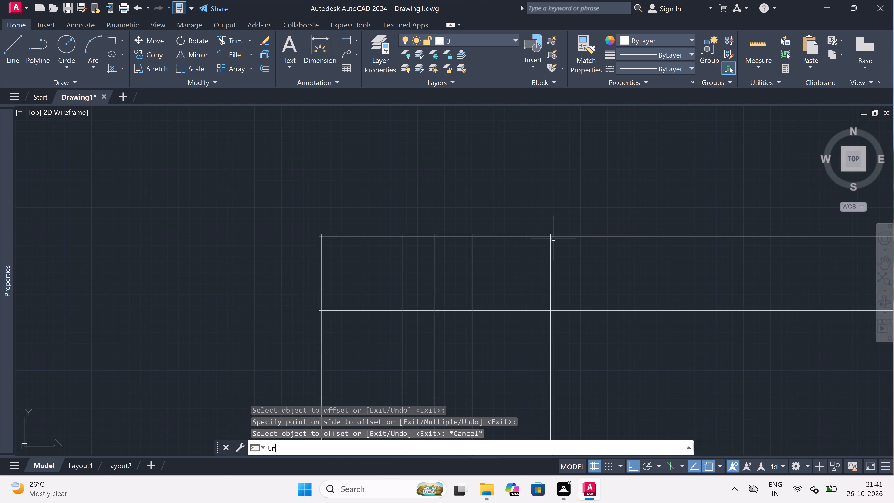
key(space)
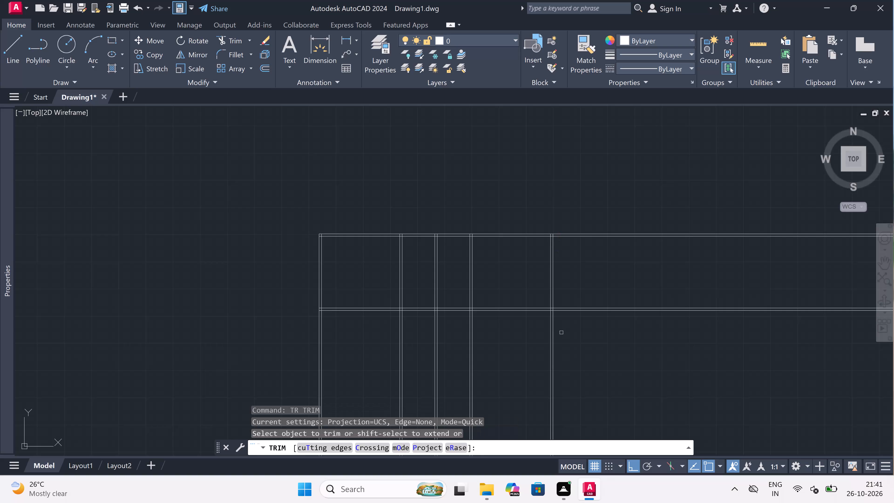
drag(565, 343, 568, 332)
click(595, 206)
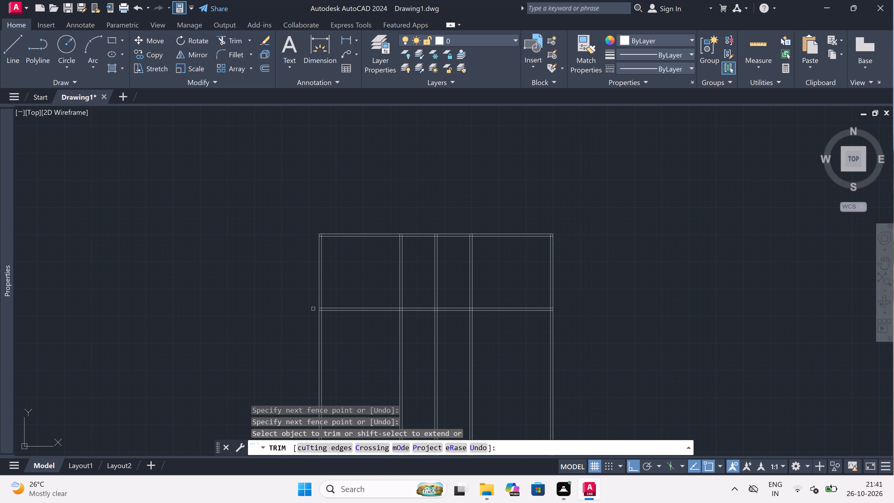
Trim the horizontal partition's line ends inside the left outer wall and the wall's inner line between them to open the junction.
scroll(313, 312, up, 3)
scroll(337, 304, up, 2)
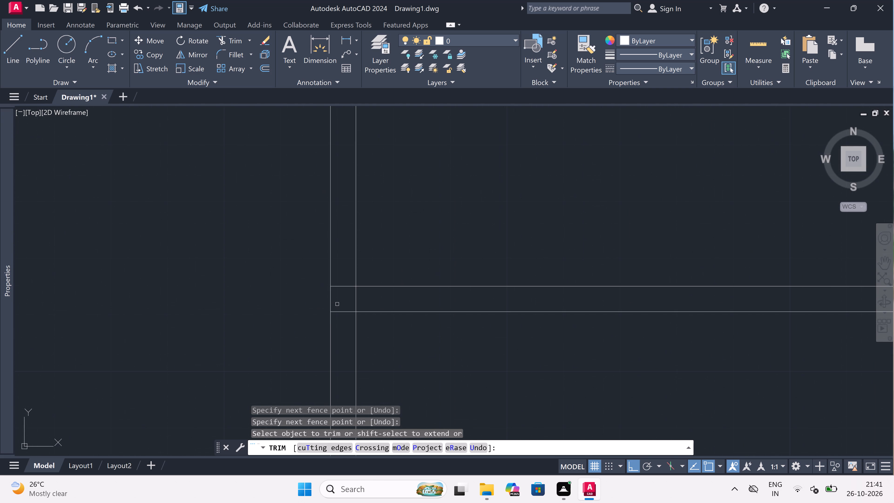
scroll(352, 316, up, 2)
drag(352, 315, 352, 311)
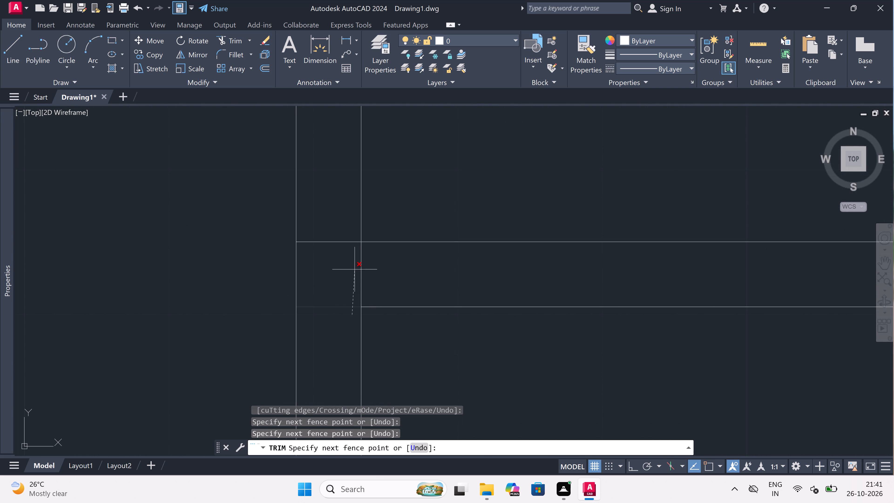
click(352, 236)
click(352, 277)
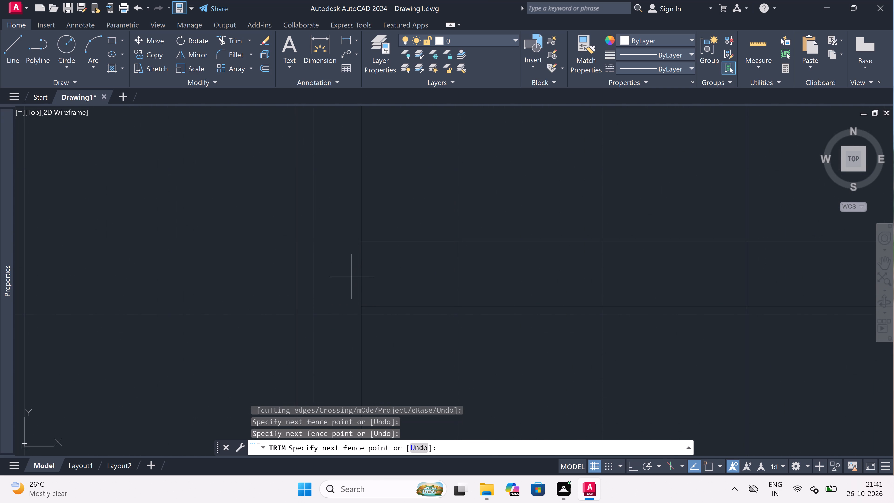
click(389, 278)
Trim the crossing inner wall lines at the plan's top-left outer corner to leave a clean corner.
scroll(335, 281, down, 8)
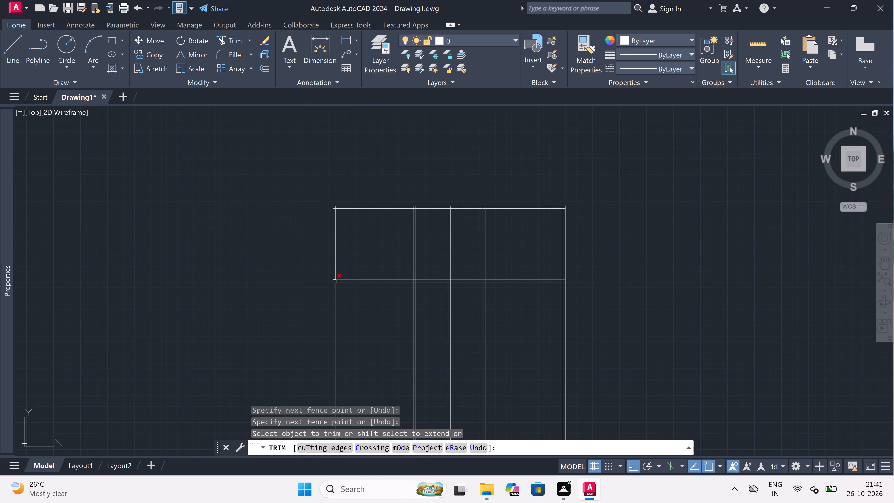
scroll(331, 214, up, 3)
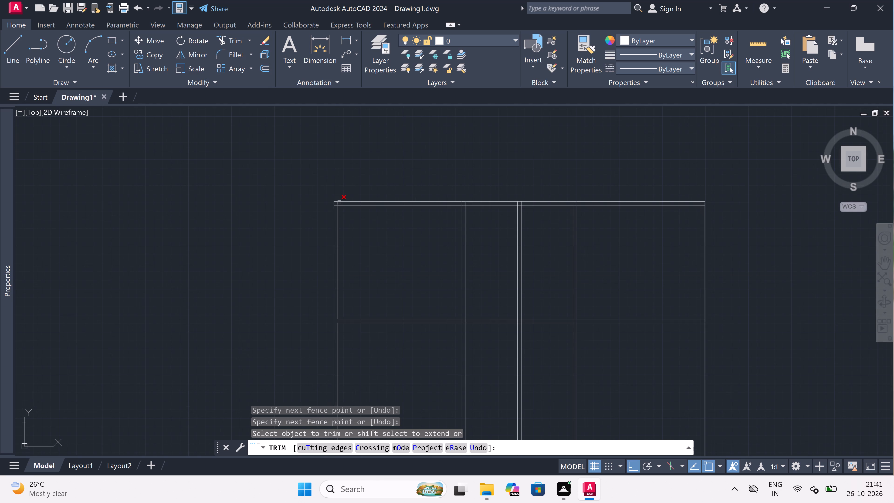
scroll(340, 201, up, 2)
scroll(326, 214, up, 3)
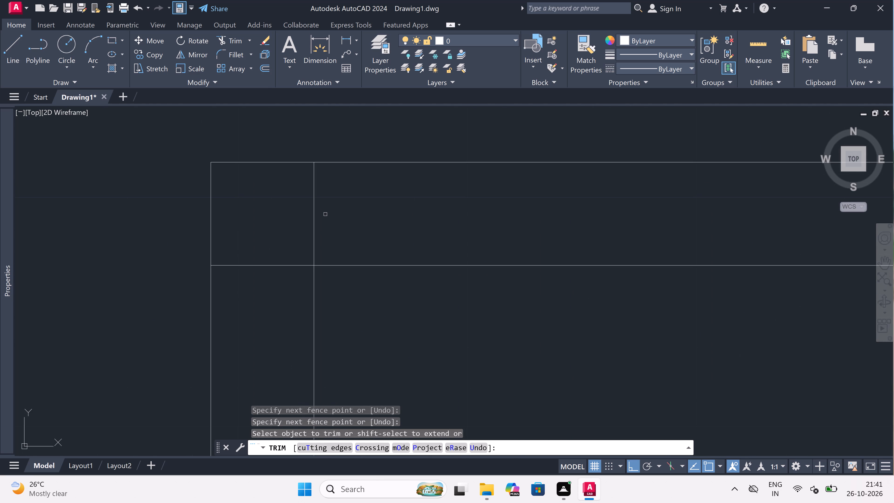
click(324, 211)
click(257, 273)
Trim the three vertical partitions' line ends inside the top outer wall and the wall's inner line between each pair to open the junctions.
scroll(259, 267, down, 5)
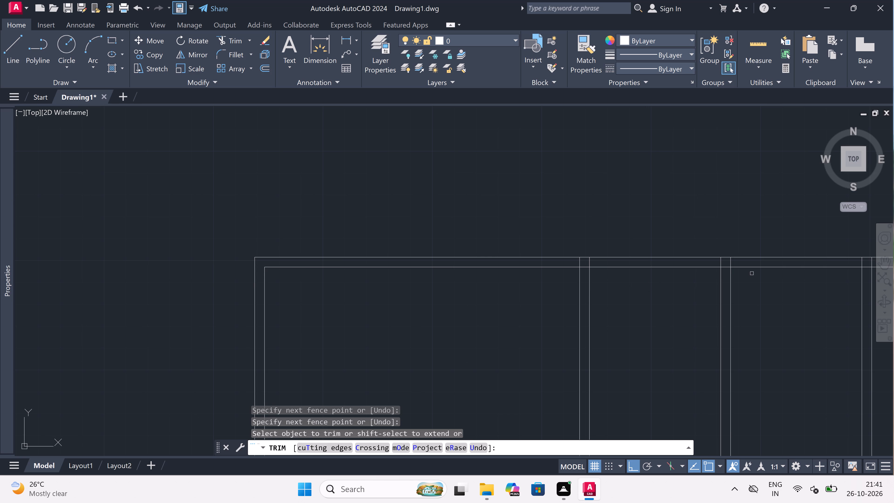
scroll(469, 279, down, 3)
scroll(556, 282, up, 3)
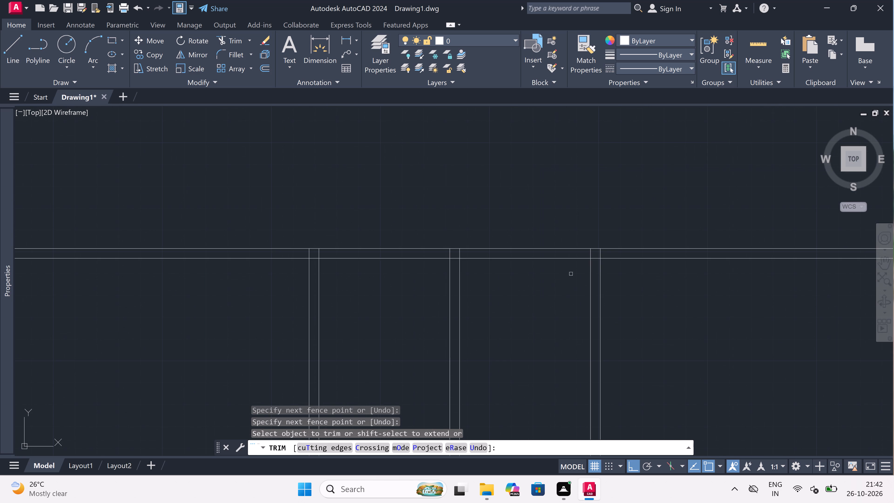
scroll(614, 252, up, 1)
click(614, 252)
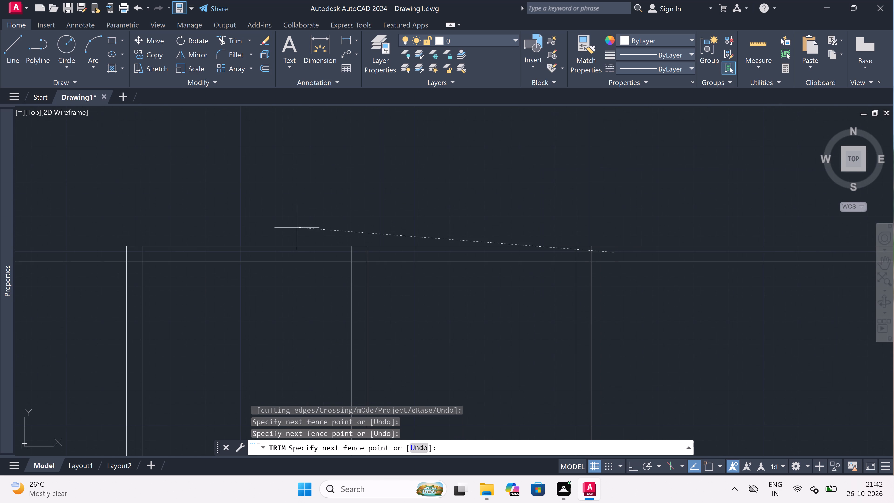
click(104, 251)
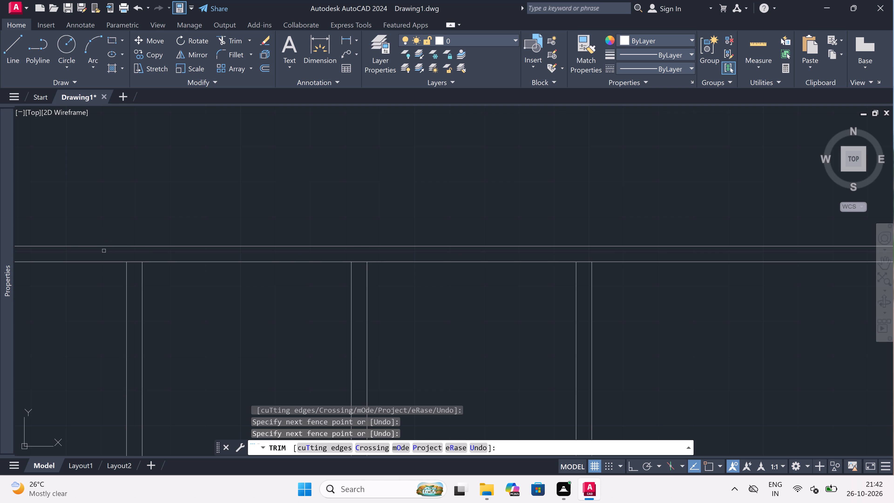
click(137, 263)
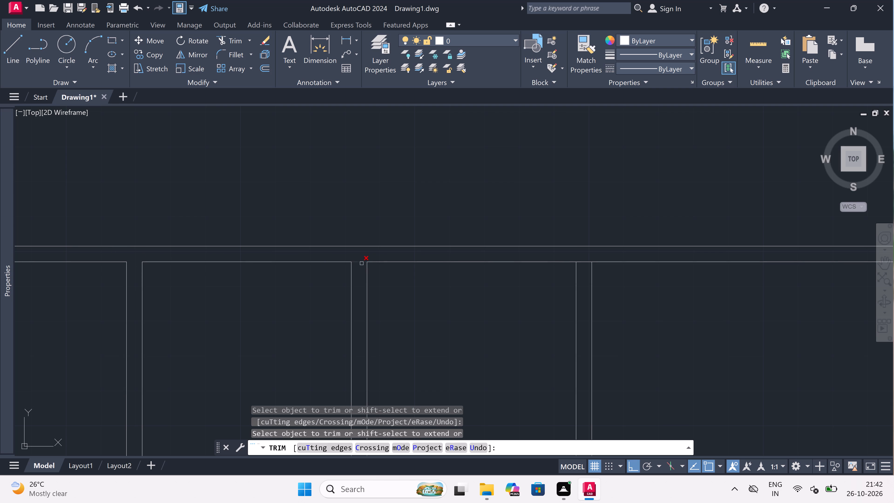
click(362, 263)
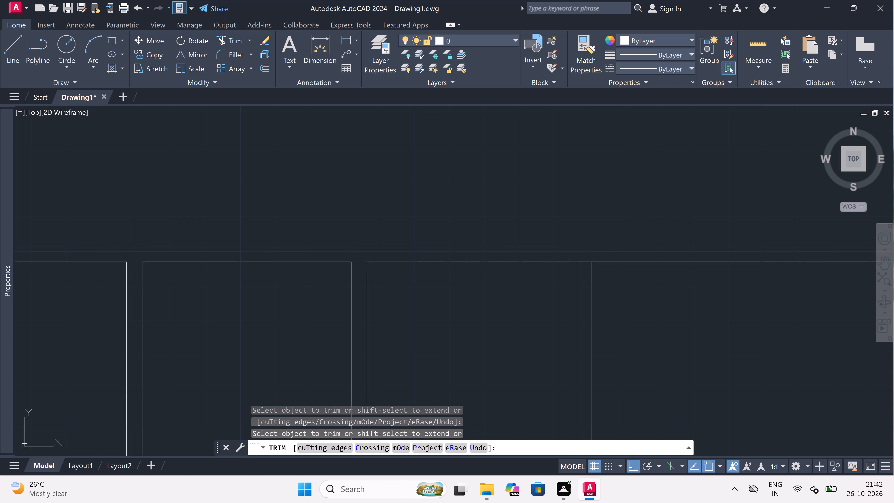
click(587, 260)
Trim the crossing inner wall lines at the plan's top-right outer corner to leave a clean corner.
scroll(522, 247, down, 4)
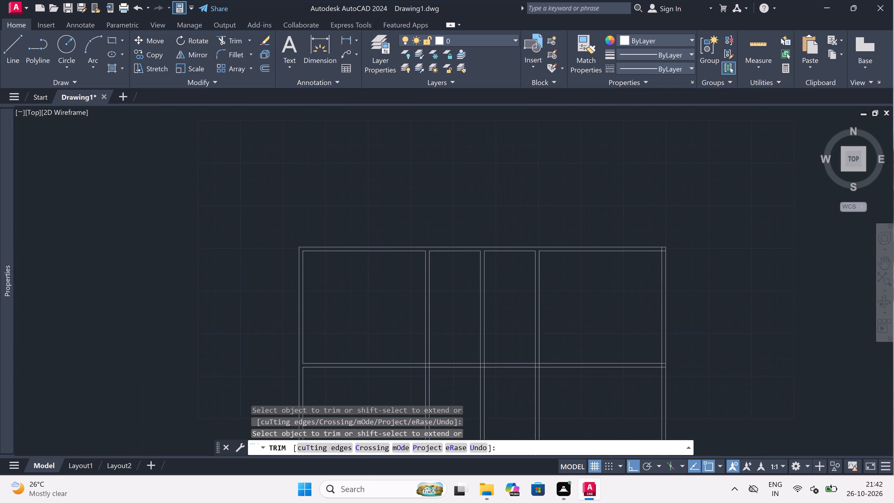
scroll(598, 254, up, 3)
scroll(654, 222, up, 3)
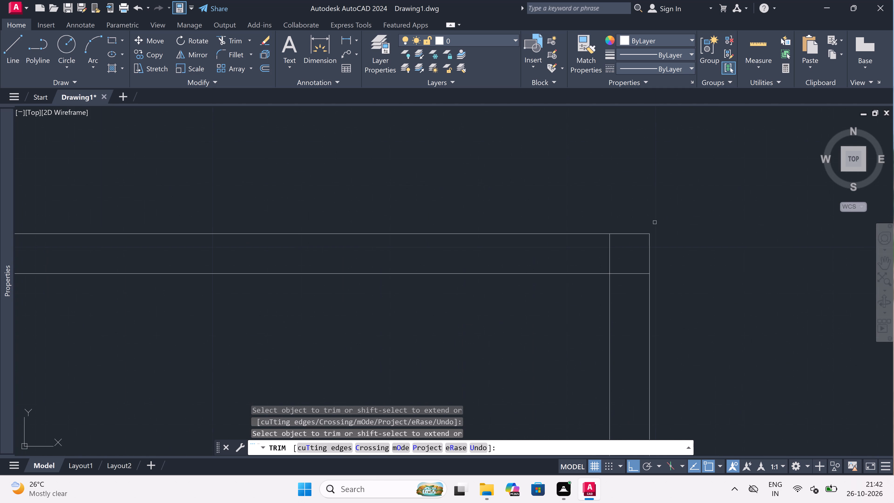
scroll(641, 260, up, 2)
drag(614, 303, 614, 298)
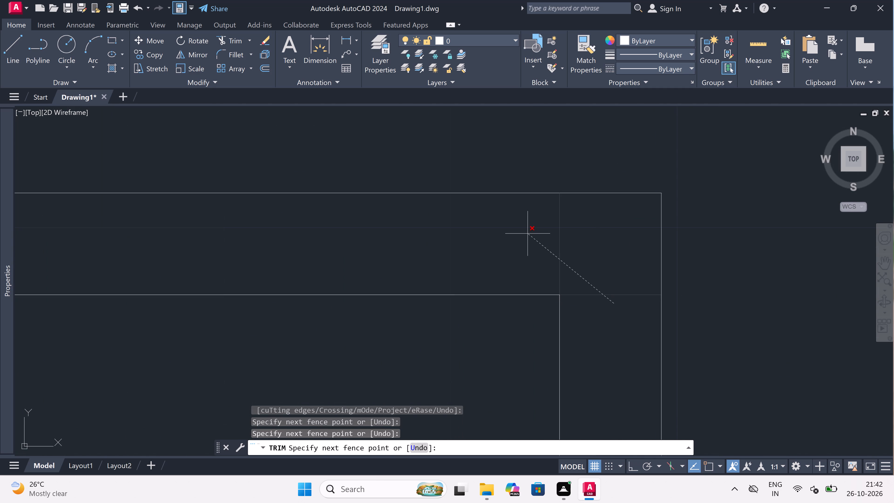
click(527, 233)
scroll(527, 233, down, 9)
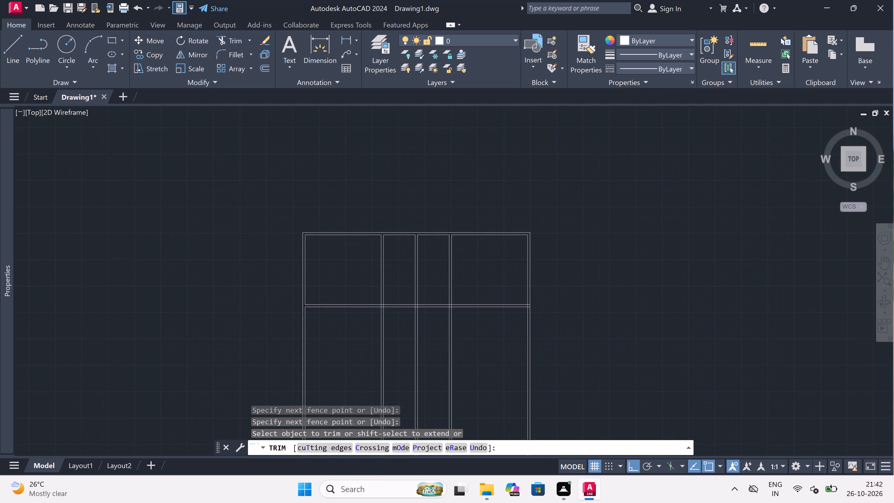
scroll(438, 234, up, 3)
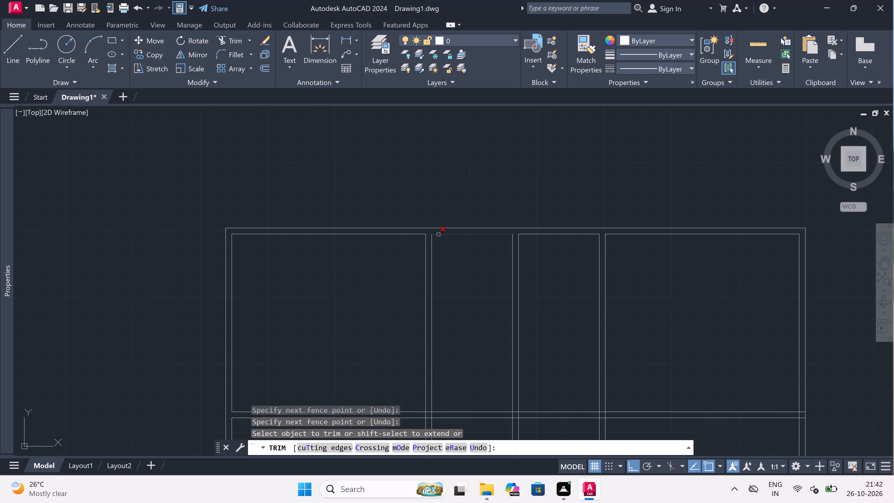
key(Escape)
Draw a projection outline from the plan's top-left outer corner: 3' up, across to the first partition's right-hand line, and down to meet it.
text(l)
key(space)
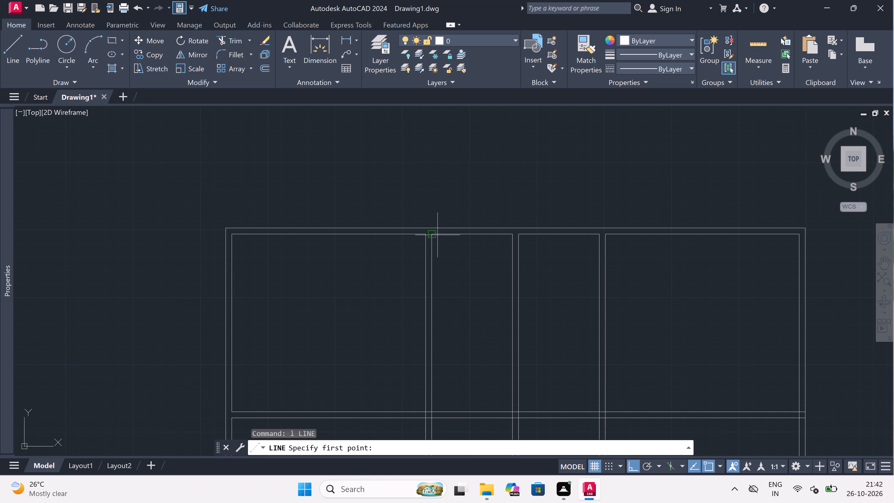
scroll(244, 207, up, 1)
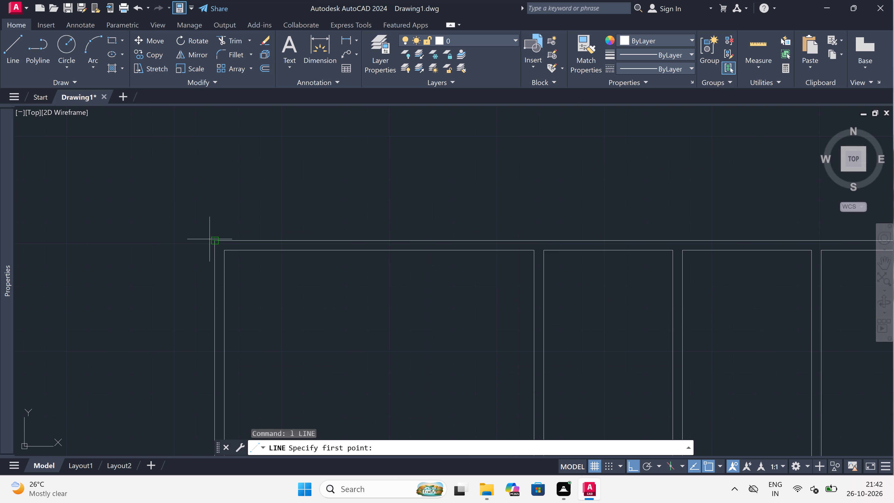
drag(212, 240, 213, 238)
scroll(225, 198, up, 3)
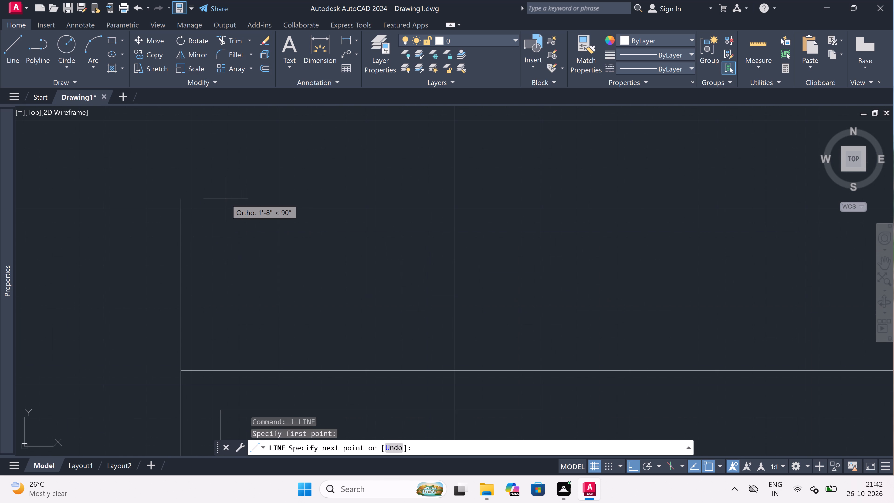
text(3')
key(space)
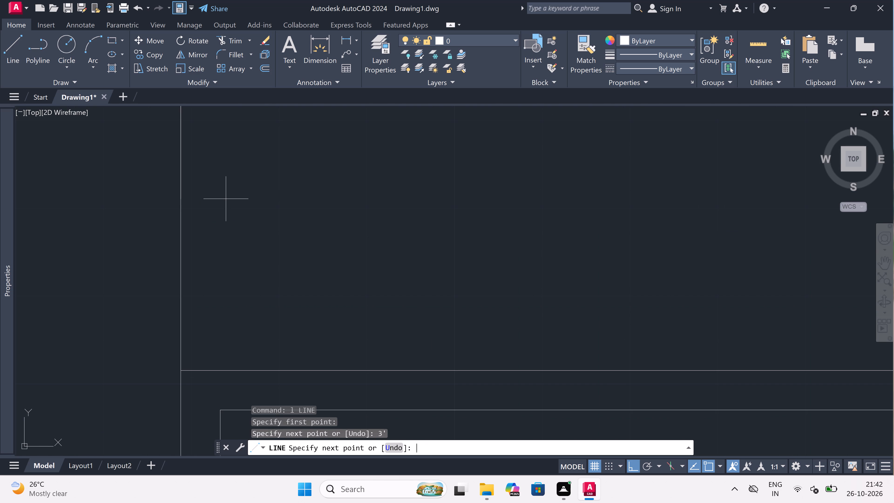
scroll(223, 199, down, 4)
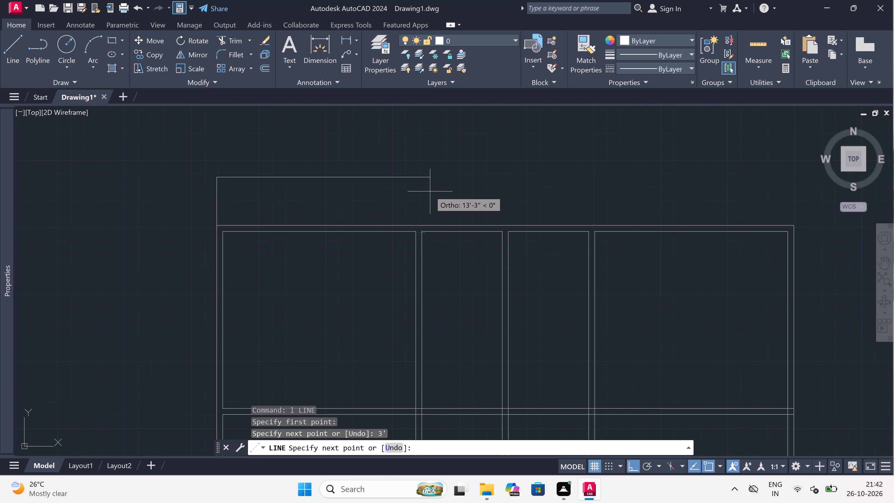
click(420, 184)
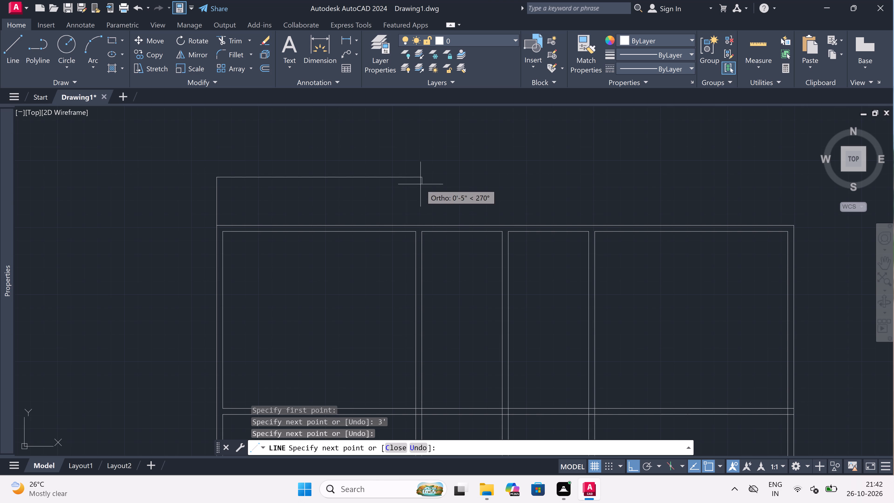
click(420, 223)
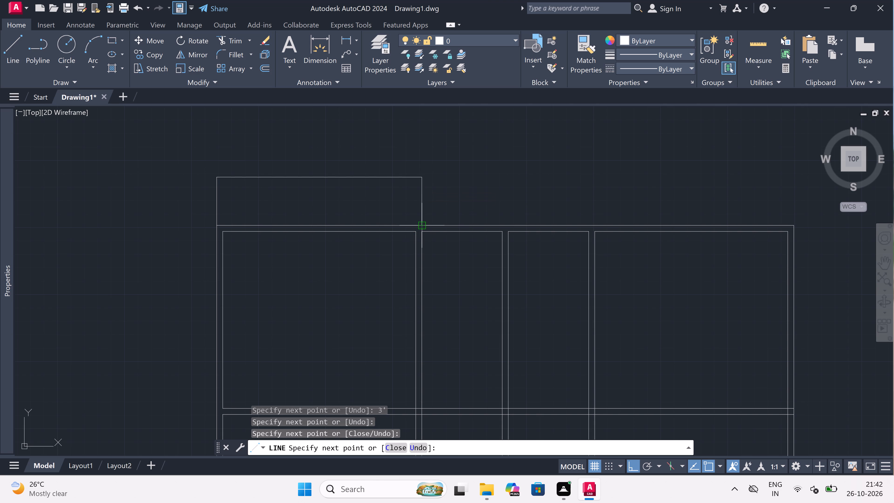
scroll(421, 222, up, 2)
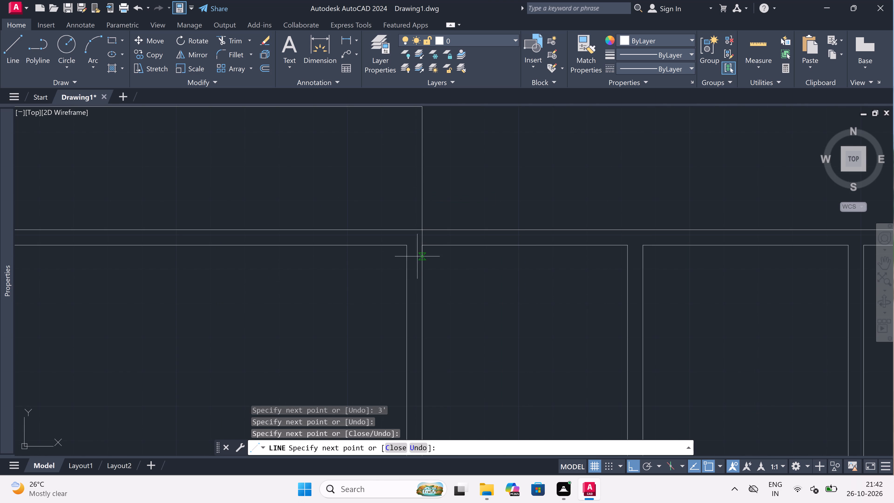
click(422, 246)
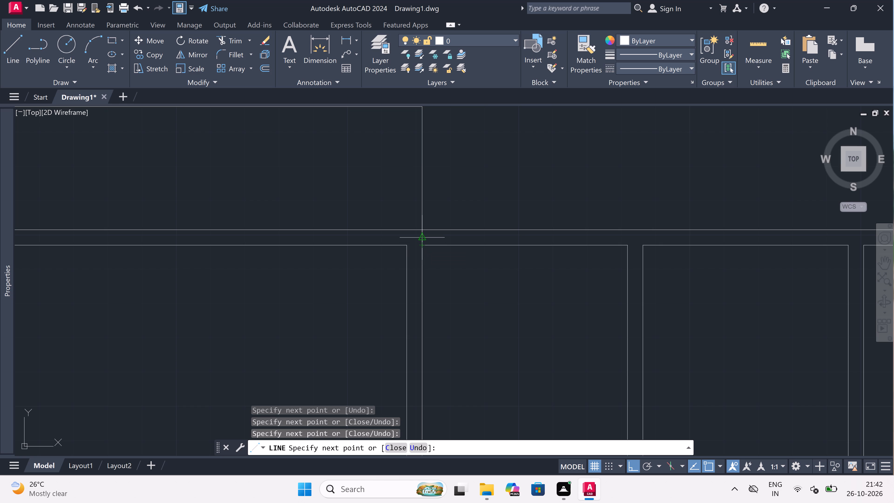
key(Escape)
Draw a line from the top end of the first partition's left-hand line up to the projection's top line.
key(space)
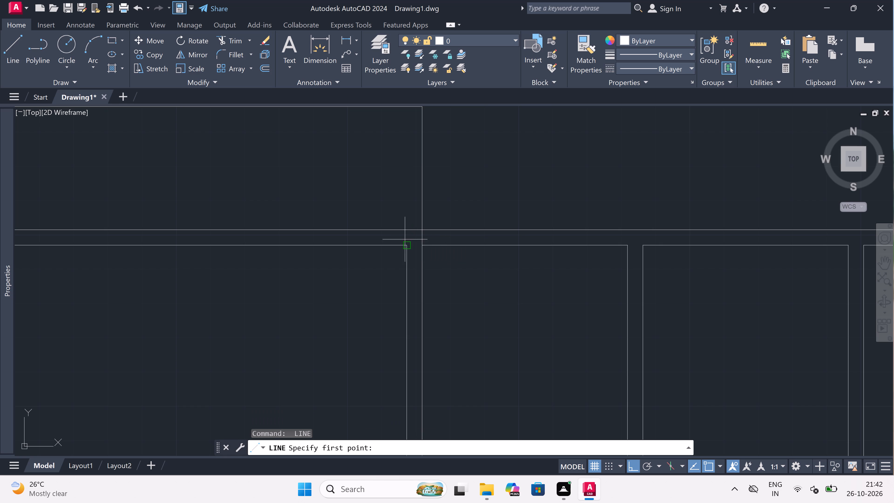
click(405, 246)
scroll(410, 216, down, 2)
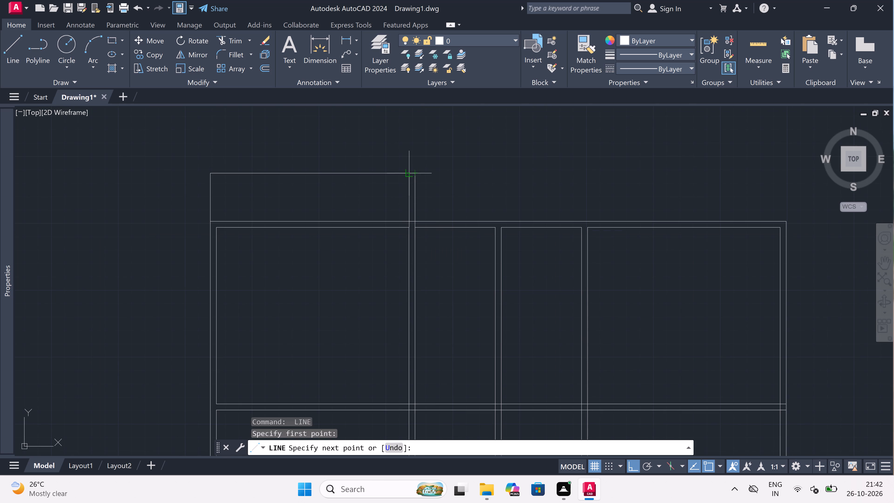
scroll(409, 176, up, 3)
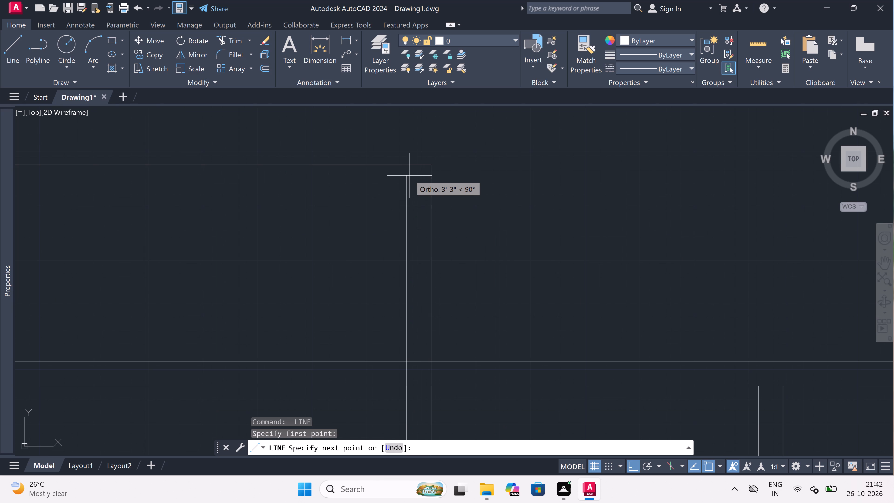
click(406, 167)
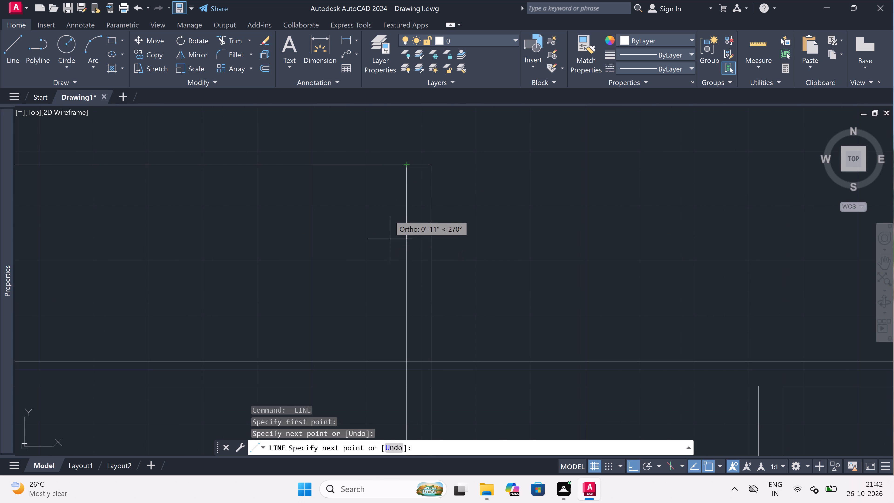
Continue the line 4.5" down, left to the projection's outer line, 4.5" right, and down to the top wall's outer line.
text(4.5")
key(space)
scroll(386, 193, down, 4)
scroll(282, 197, up, 2)
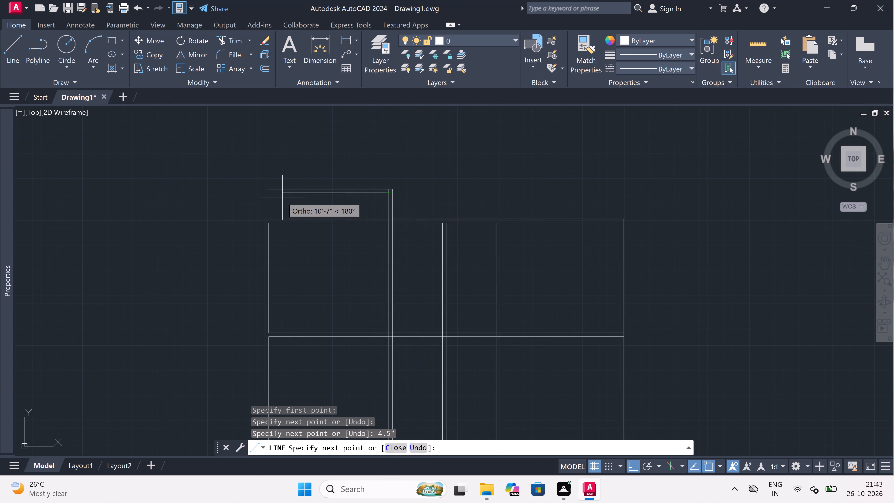
scroll(234, 194, up, 1)
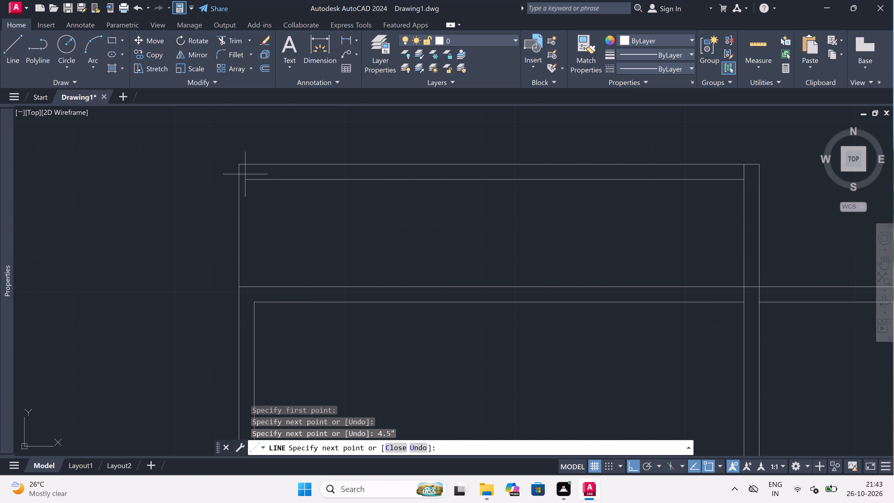
drag(241, 179, 244, 180)
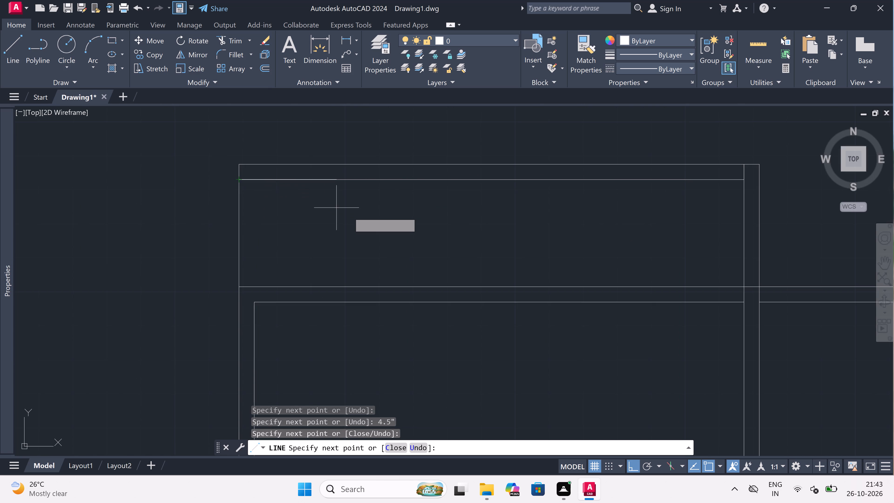
text(4.5")
key(space)
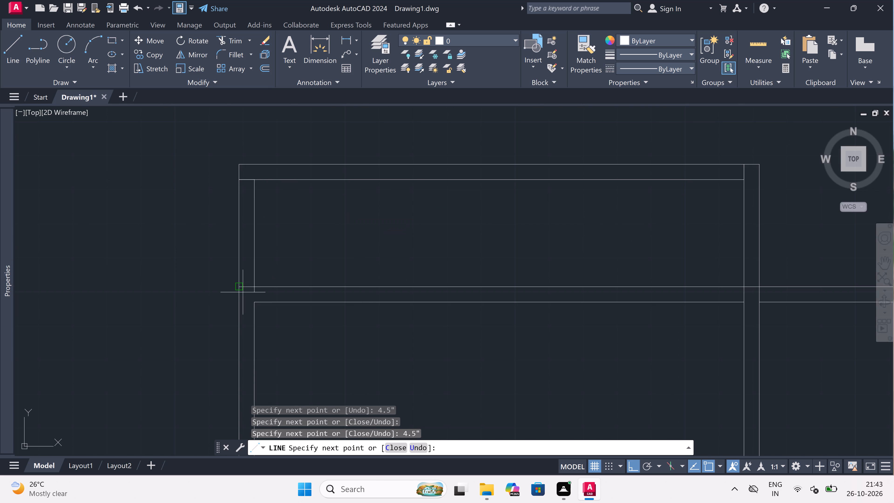
click(256, 284)
key(Escape)
Trim the short horizontal line pieces crossing the projection's left-hand wall at its inner top line and at the top wall's outer line.
key(t)
key(r)
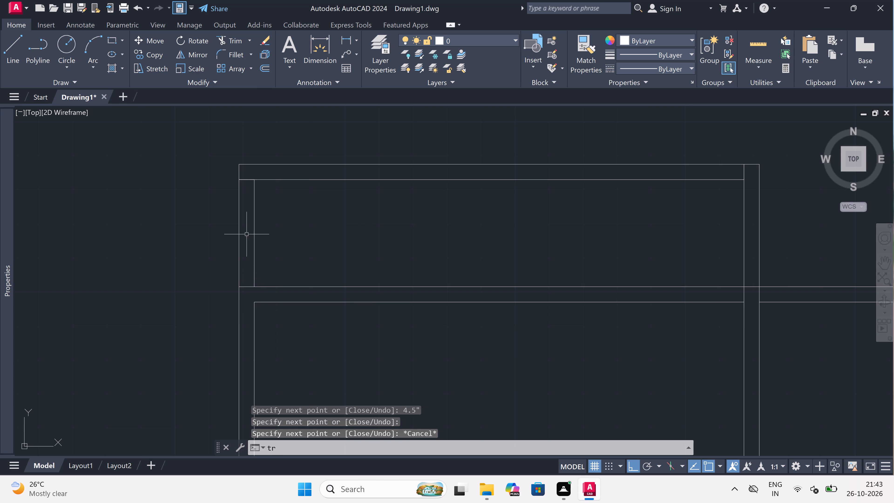
key(space)
click(250, 177)
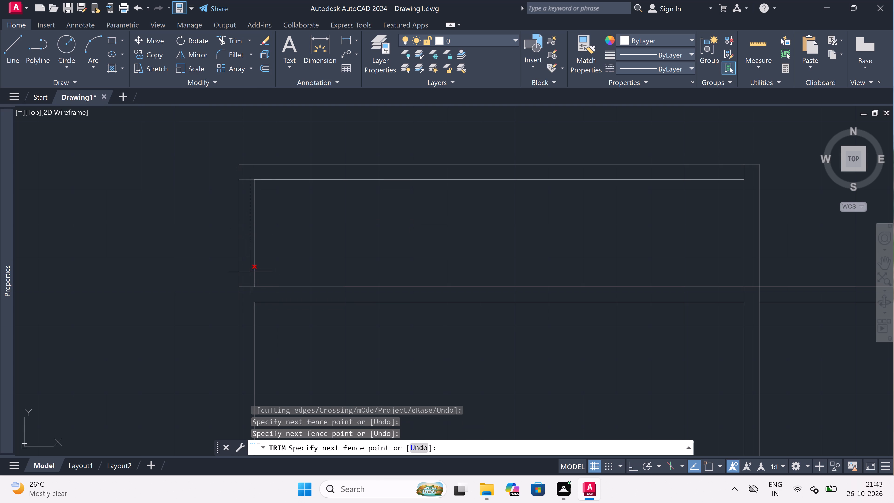
click(247, 302)
Remove the projection's inner top line with Trim.
scroll(315, 241, down, 3)
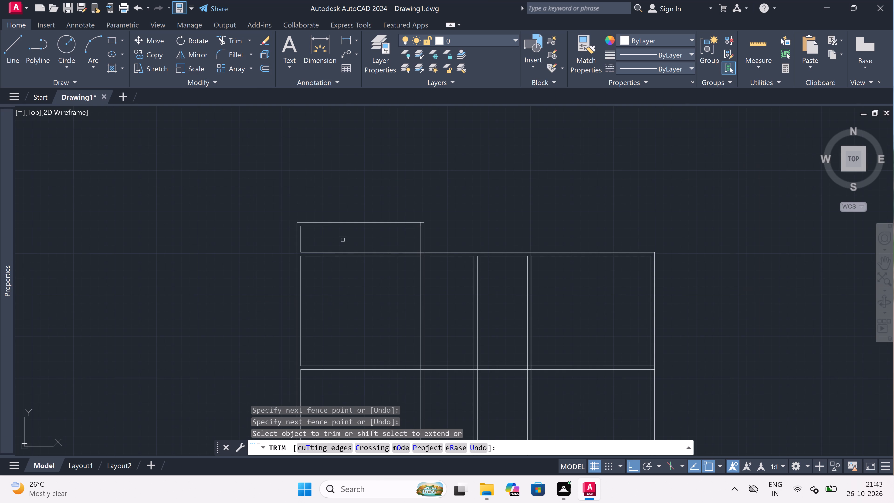
scroll(300, 230, up, 2)
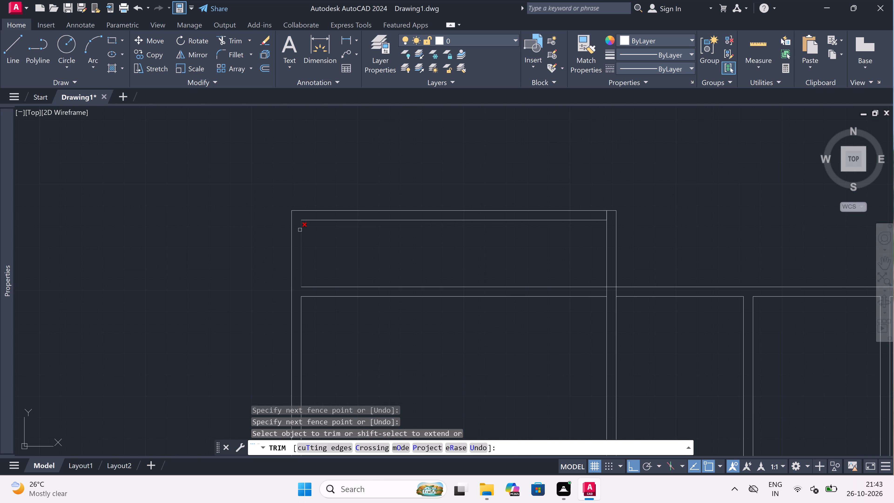
click(318, 221)
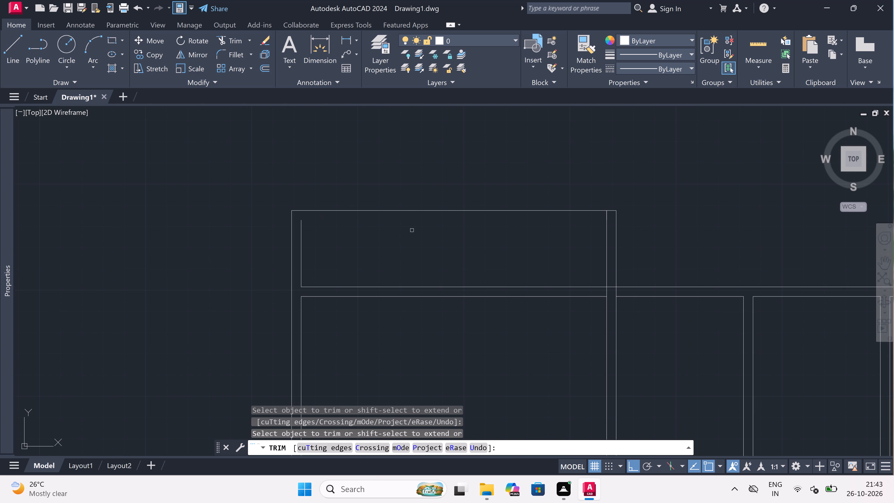
key(Escape)
Extend the projection's left inner line down to the top wall's inner line and up to the projection's top line.
key(e)
key(x)
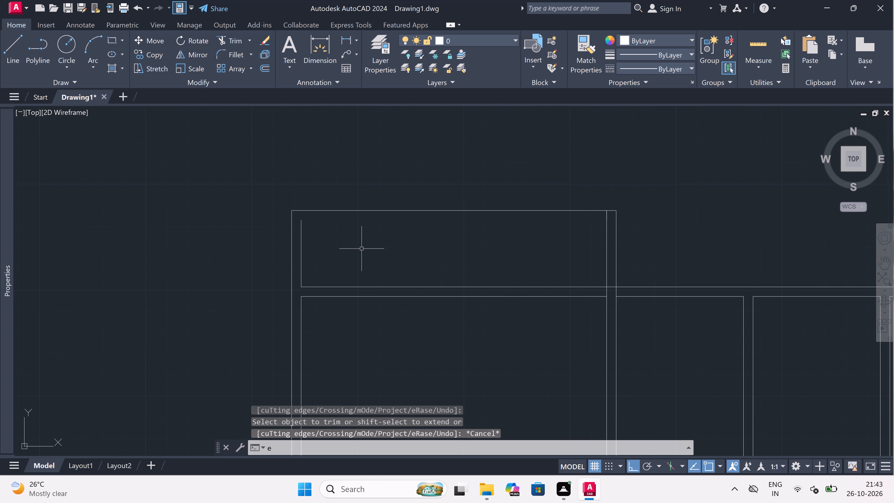
key(space)
click(302, 254)
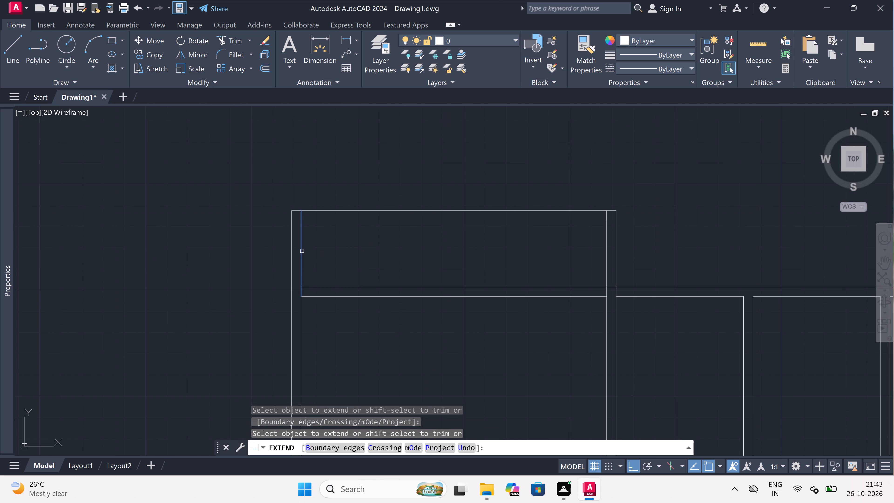
click(301, 248)
key(Escape)
Trim the vertical line piece crossing the top wall's thickness at the projection's left-hand wall.
text(tr)
key(space)
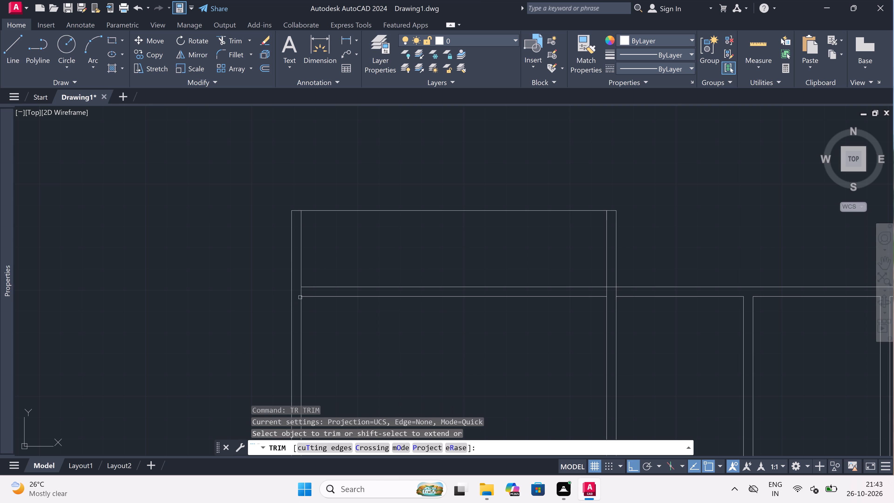
scroll(303, 288, up, 3)
click(291, 314)
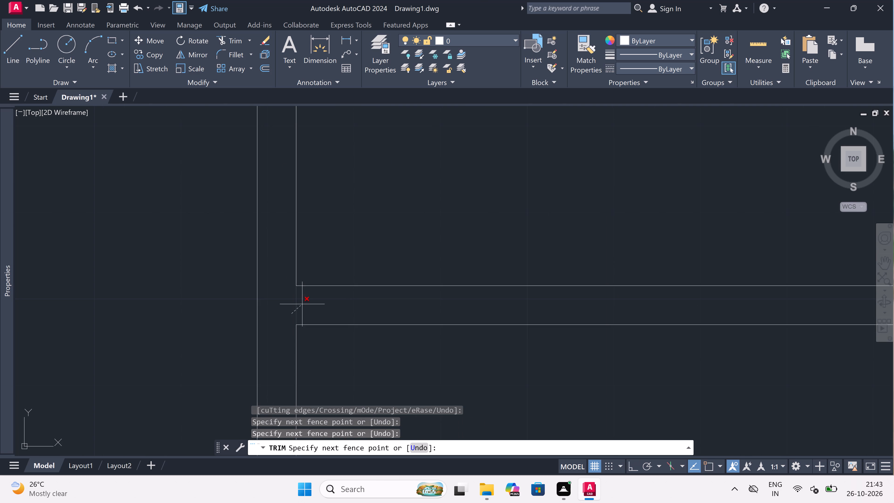
click(303, 303)
scroll(304, 302, down, 4)
Trim the line pieces crossing the junction of the first partition and the top wall to leave it open.
scroll(461, 303, up, 2)
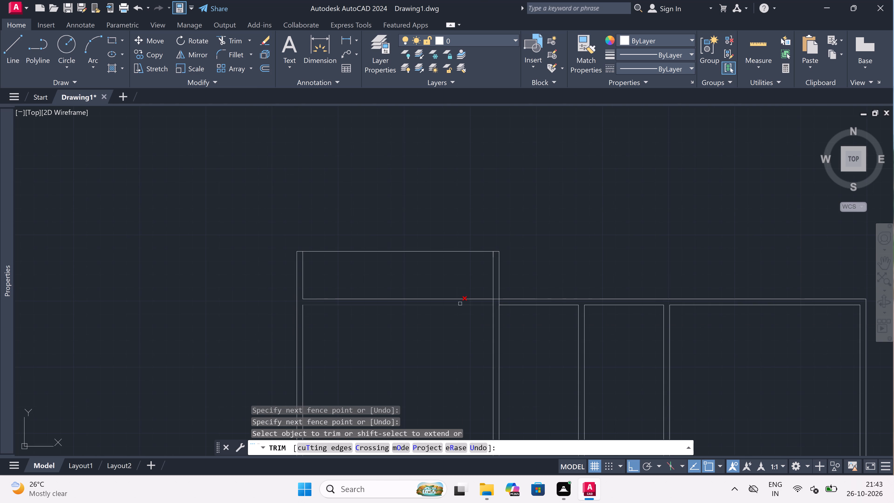
scroll(532, 298, up, 2)
click(532, 297)
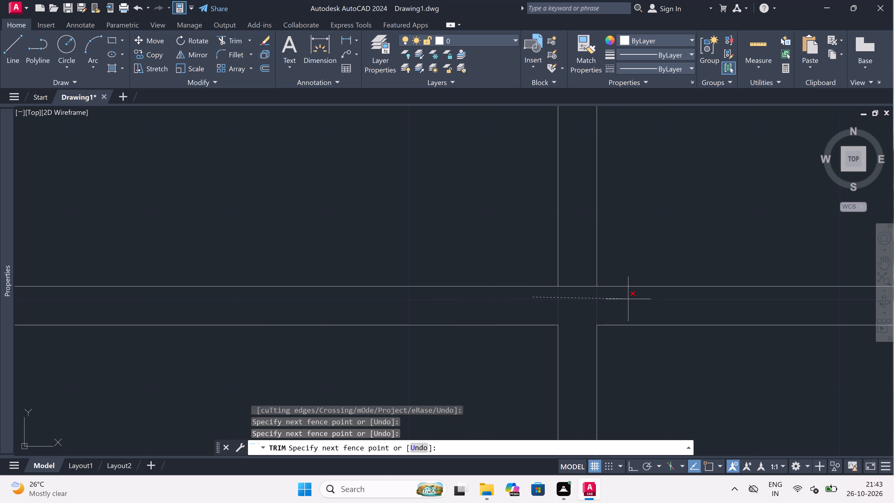
click(624, 299)
click(572, 289)
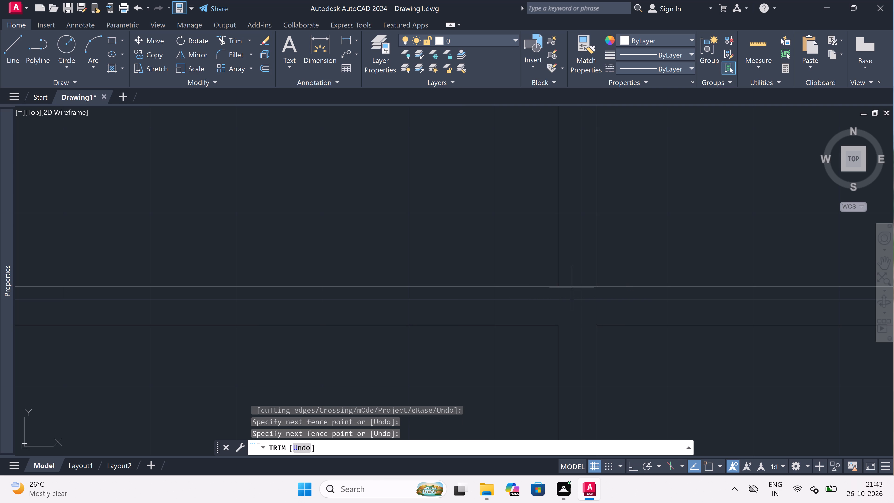
click(572, 268)
key(Escape)
scroll(449, 257, down, 3)
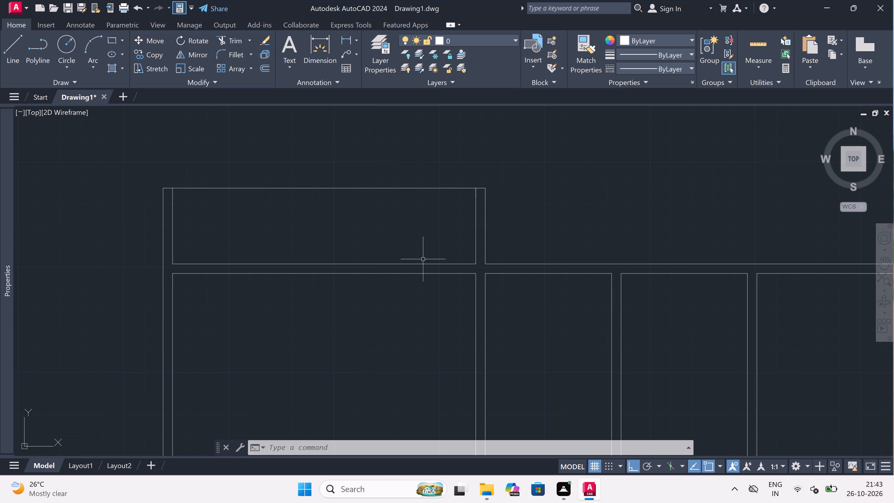
Draw a second projection outline from the plan's top-right outer corner: 3' up, across to the third partition's left-hand line, and down to meet it.
scroll(416, 233, down, 3)
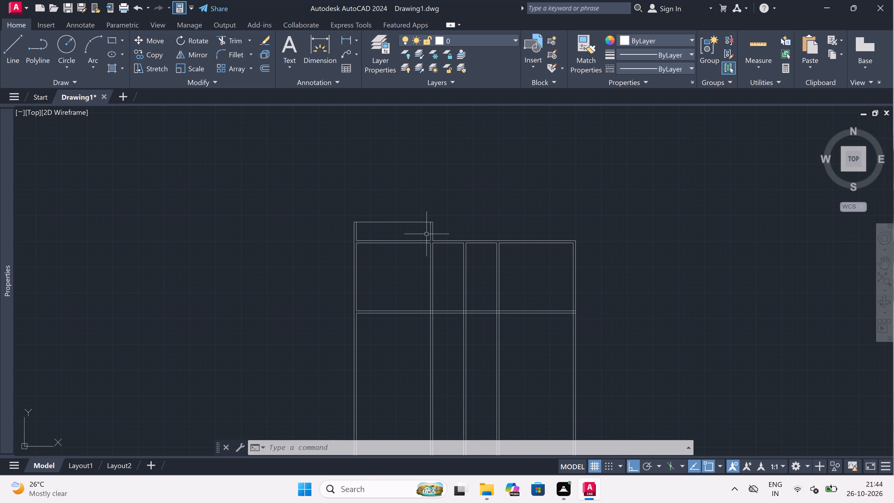
scroll(448, 246, up, 2)
text(l)
key(space)
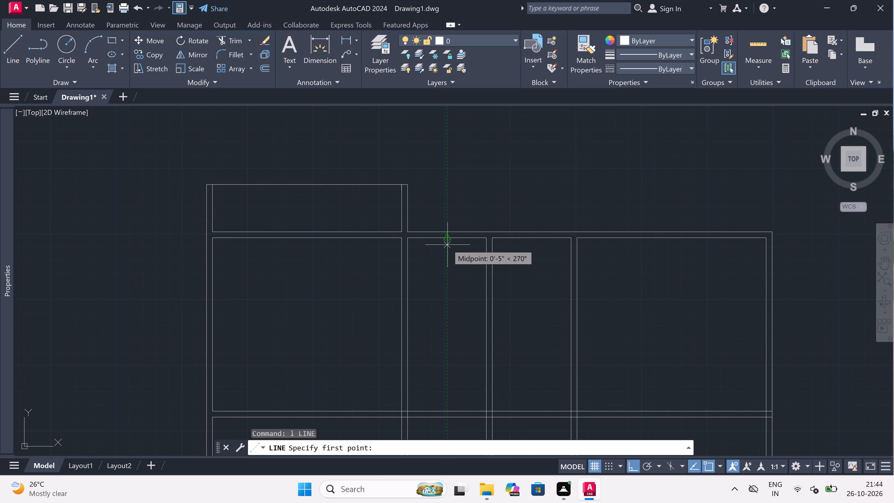
scroll(447, 245, down, 1)
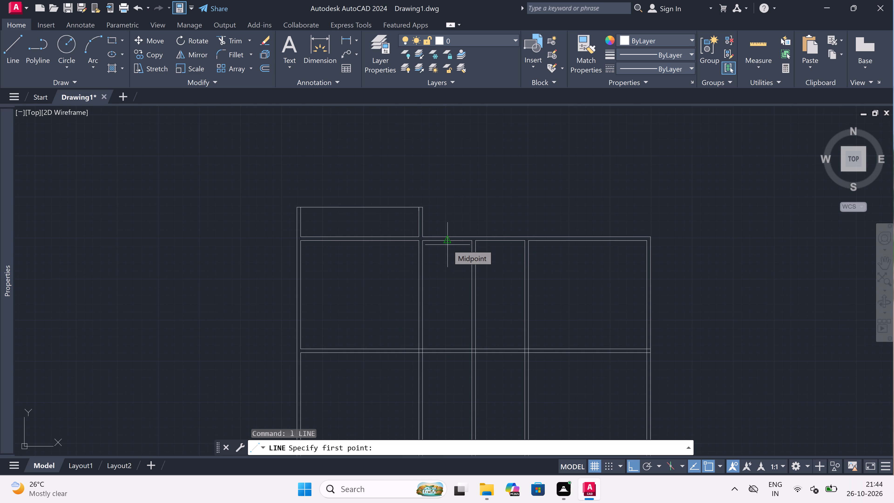
scroll(447, 245, down, 1)
scroll(577, 223, up, 2)
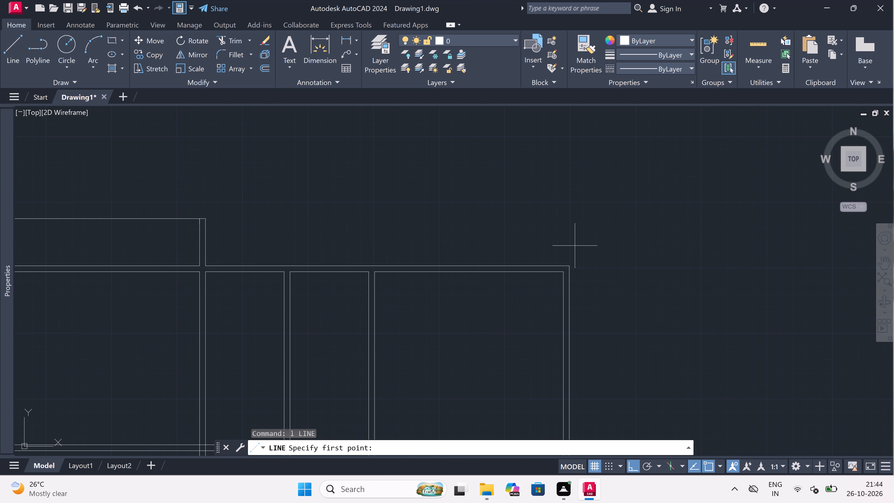
click(569, 265)
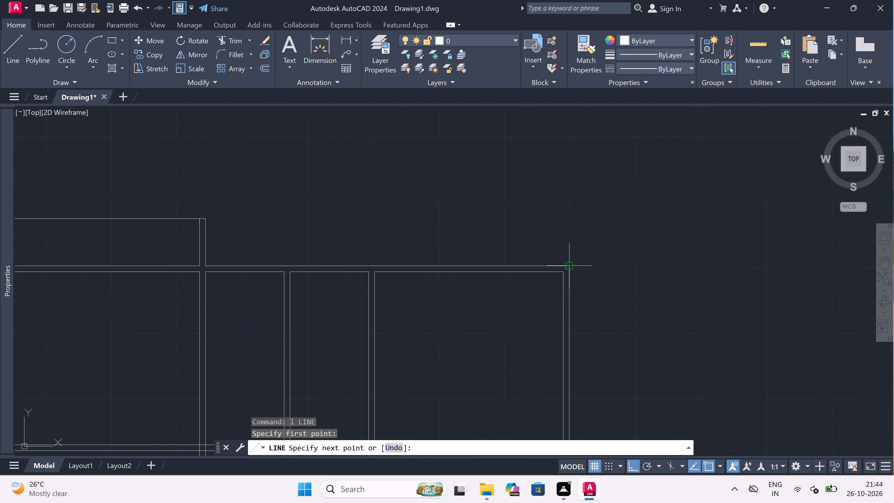
text(3')
key(space)
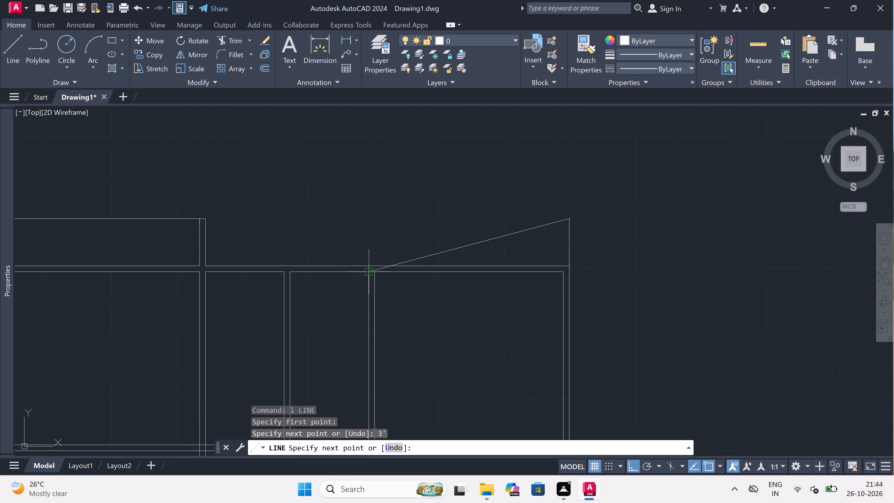
click(367, 219)
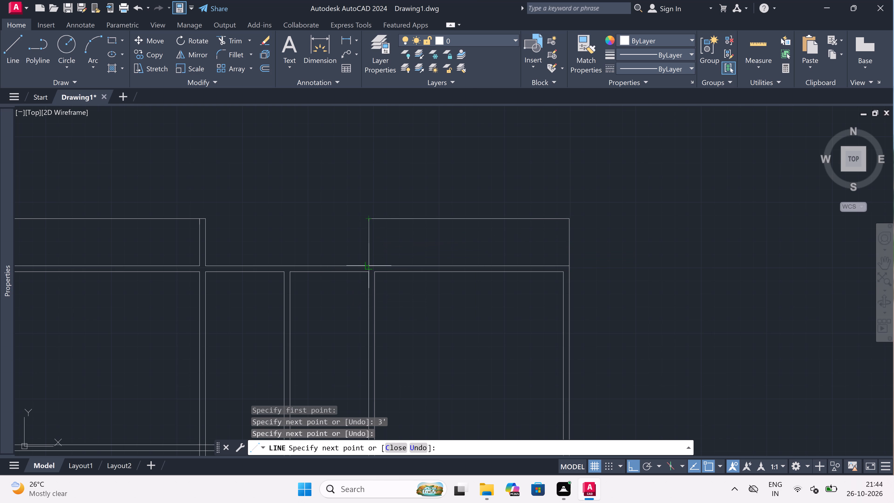
click(369, 271)
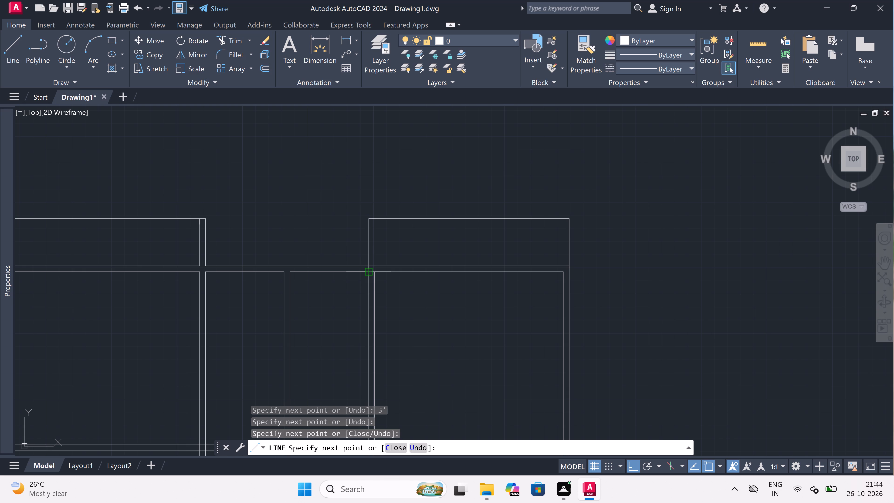
key(Escape)
Draw a line from the top end of the third partition's right-hand line up to the second projection's top line.
scroll(375, 261, up, 2)
key(space)
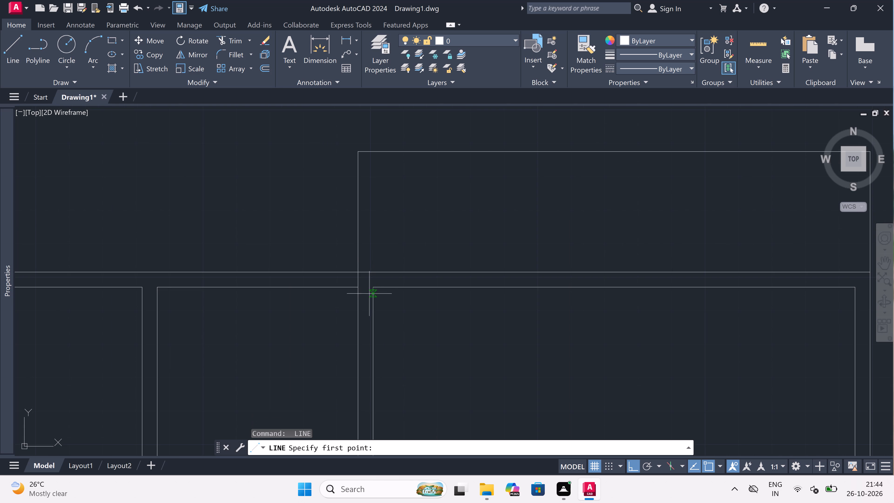
drag(372, 289, 372, 284)
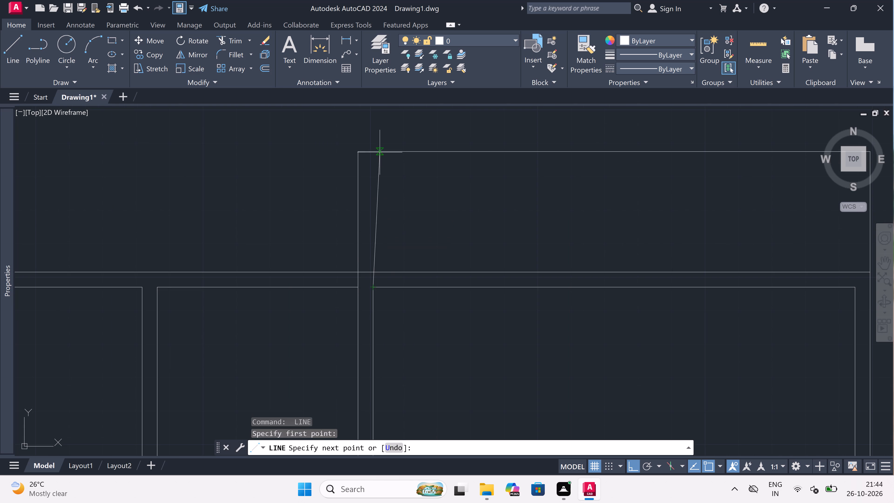
click(372, 150)
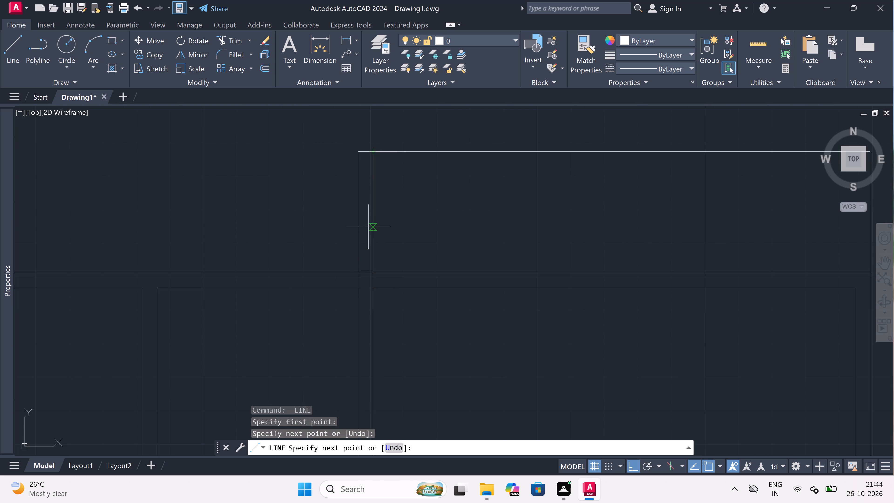
Continue the line 4.5" down, right to the second projection's outer line, 4.5" left, and down to the top wall's outer line.
text(4.5")
key(space)
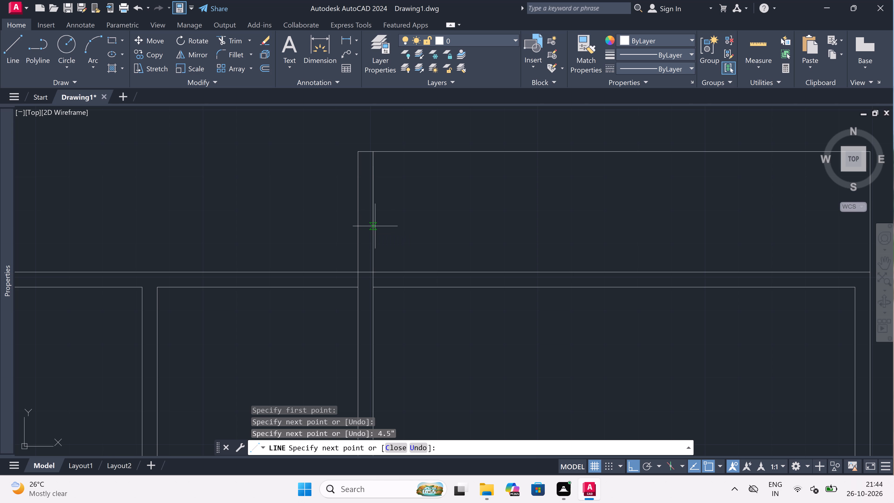
scroll(375, 226, down, 2)
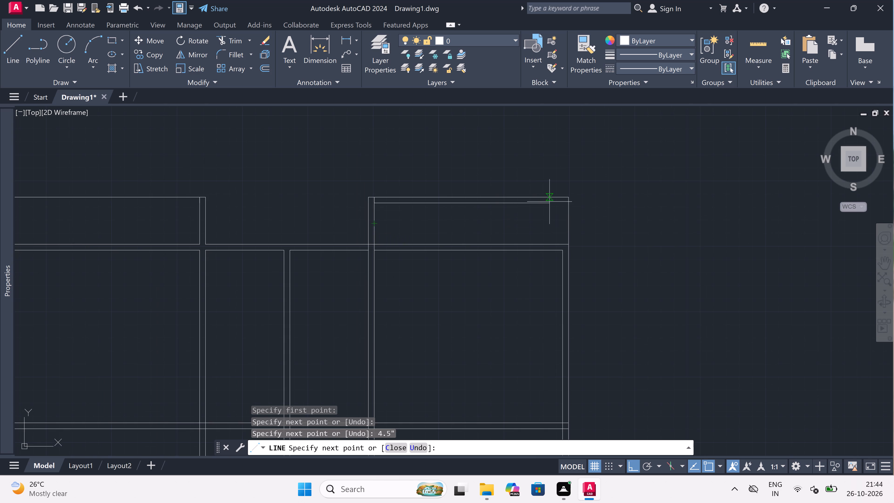
scroll(564, 201, up, 2)
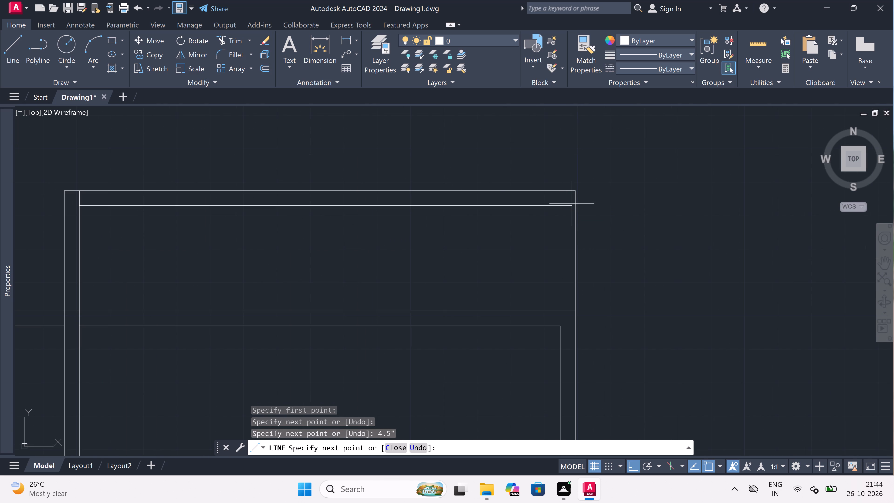
click(574, 205)
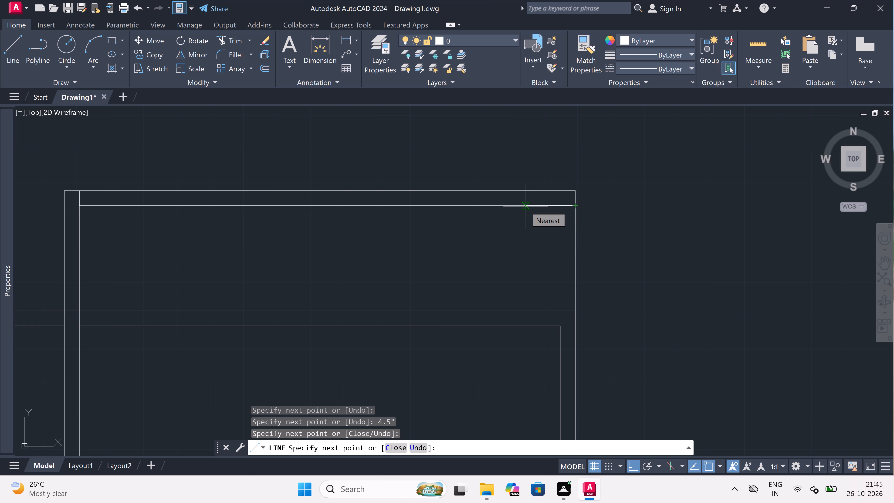
text(4.5")
key(space)
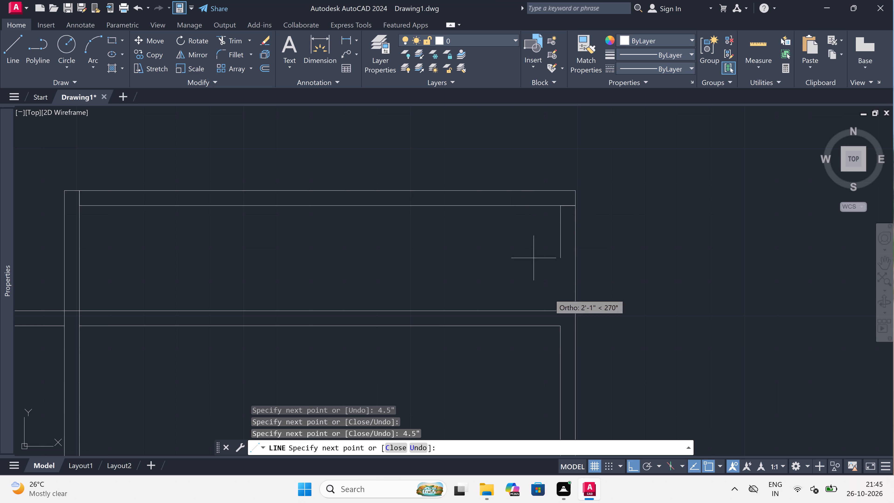
drag(564, 312, 566, 311)
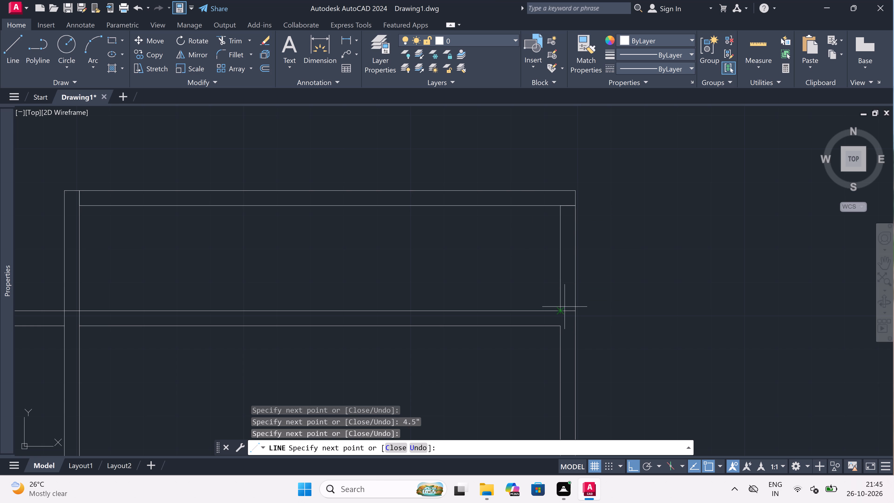
key(Escape)
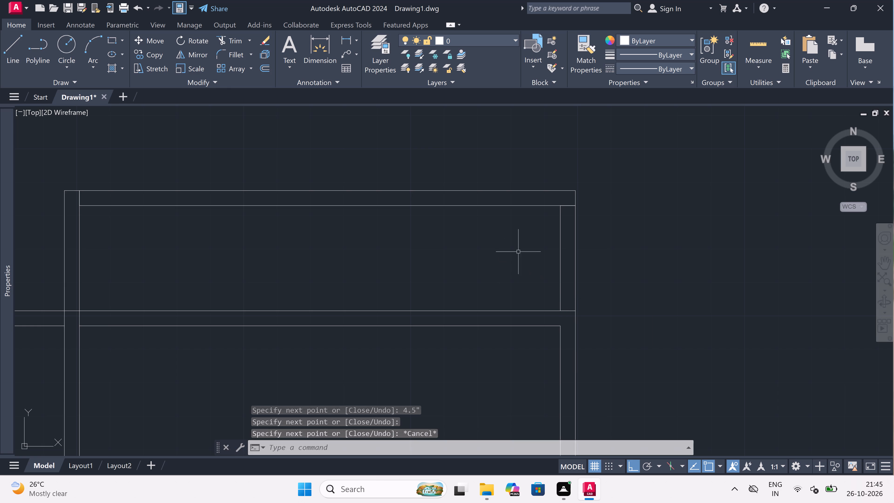
Extend the second projection's right inner line up to its top line.
text(ex)
key(space)
click(547, 247)
click(571, 235)
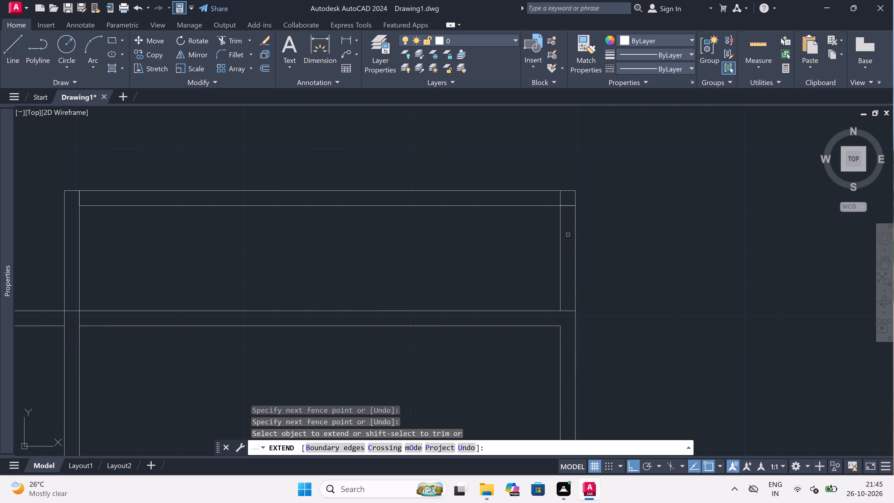
key(Escape)
Trim the line stubs crossing the right wall at the second projection's top-right corner and at the top wall junction.
key(t)
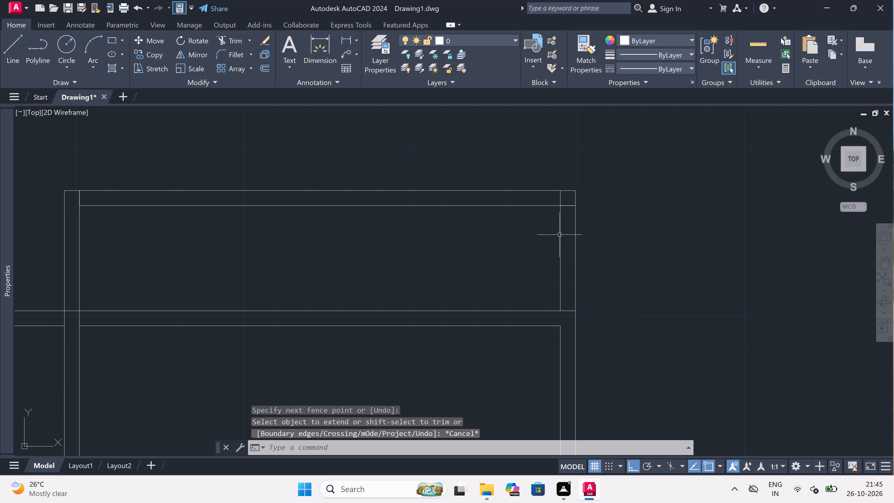
key(r)
key(space)
click(567, 198)
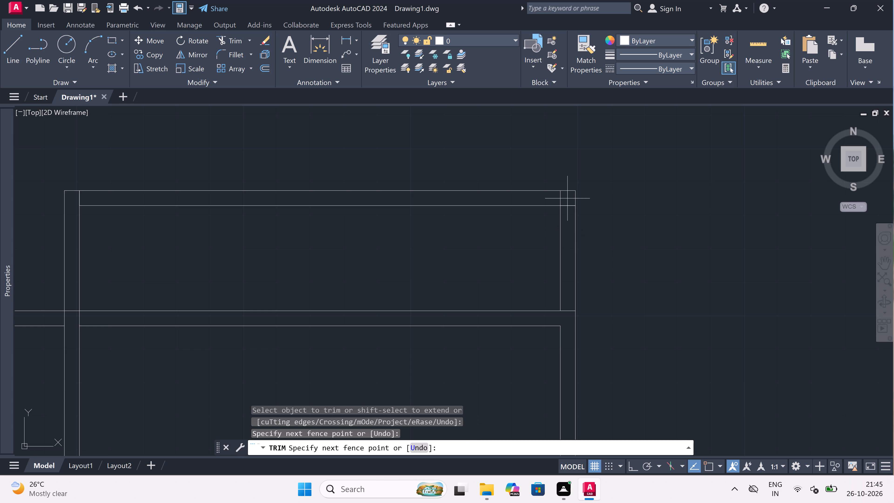
click(567, 214)
scroll(567, 214, down, 3)
scroll(561, 230, up, 3)
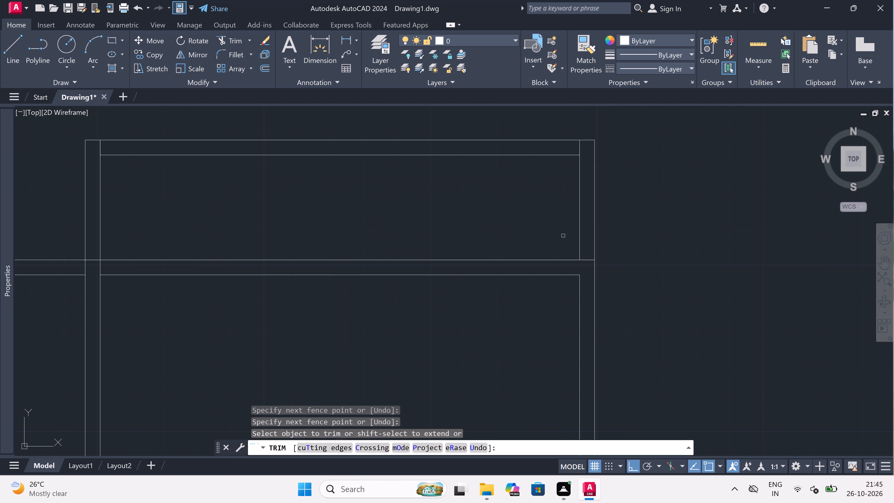
scroll(586, 258, up, 2)
click(586, 254)
click(583, 296)
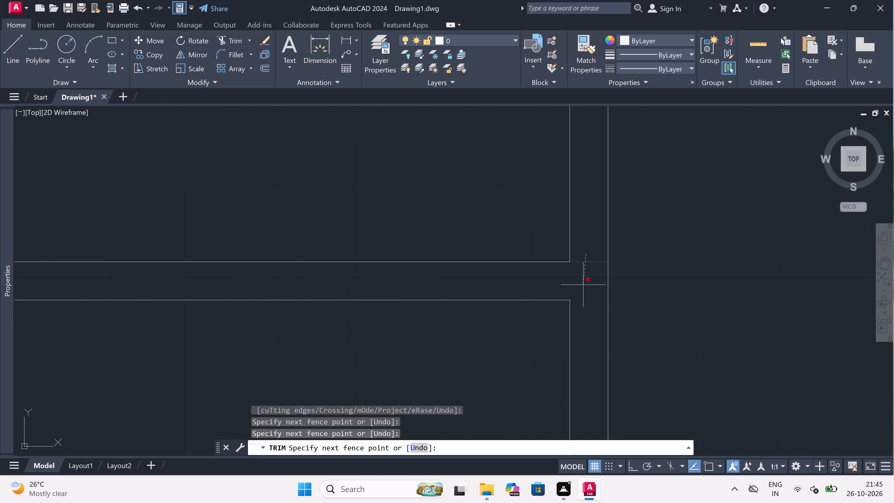
scroll(583, 297, down, 4)
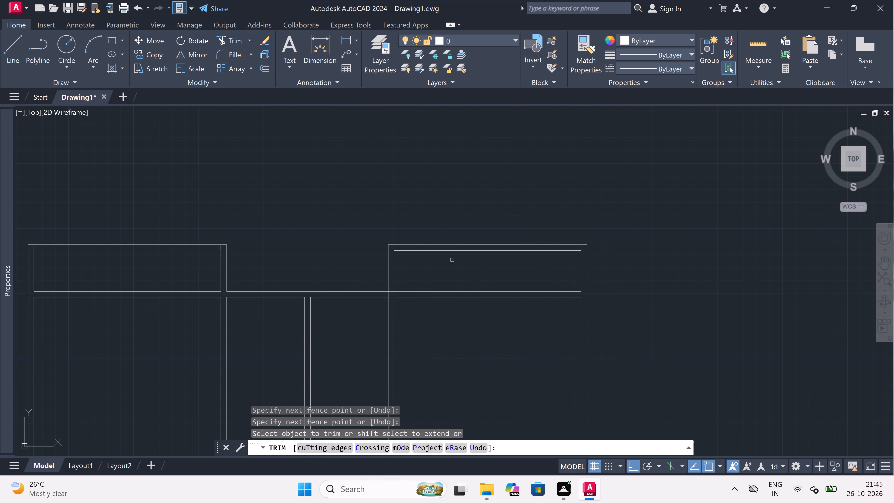
Trim the crossing lines where the third partition meets the top wall, opening the junction into the second projection's left wall.
scroll(389, 296, up, 3)
drag(390, 294, 390, 288)
click(394, 269)
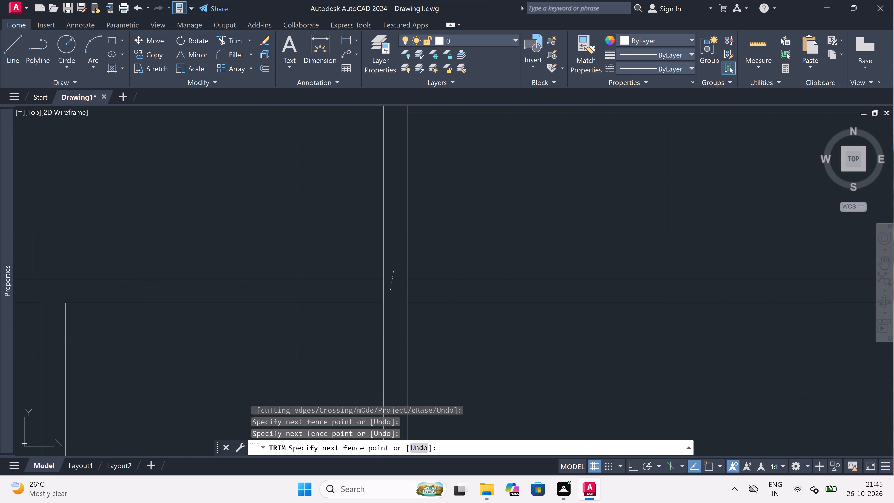
scroll(407, 292, up, 1)
click(408, 291)
scroll(408, 291, down, 2)
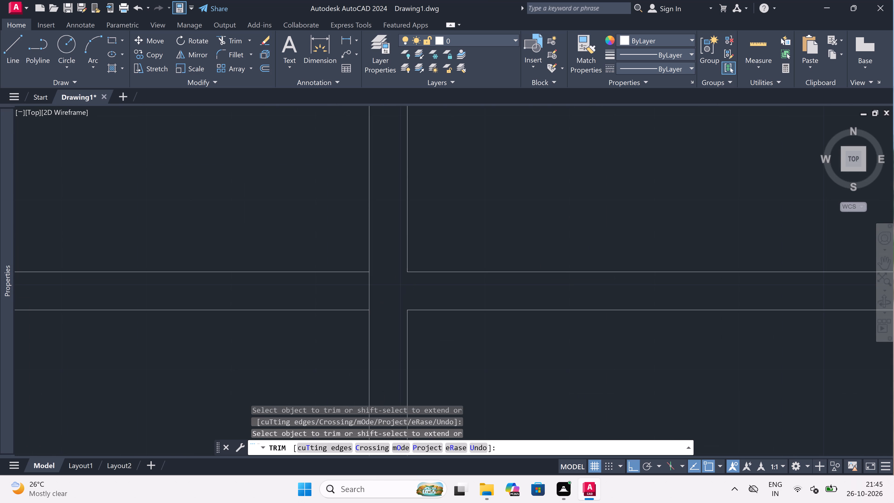
scroll(470, 155, down, 2)
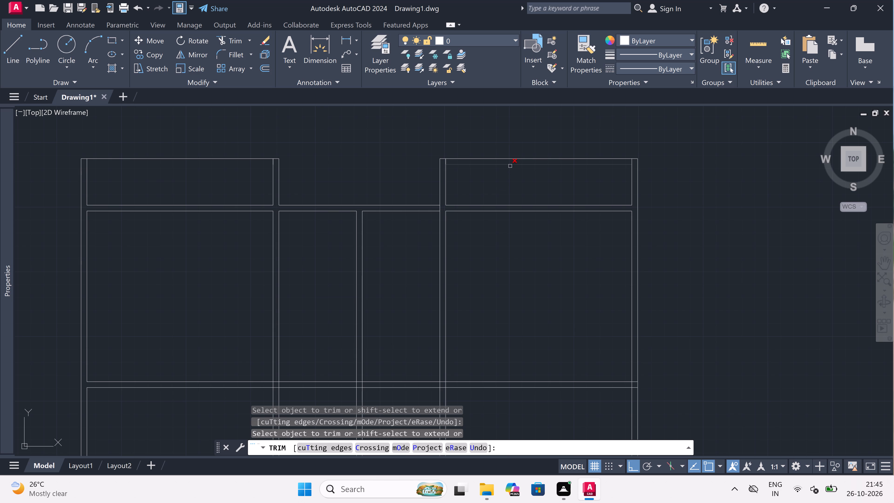
Trim away the second projection's inner top line between its side walls.
click(510, 166)
scroll(482, 194, down, 2)
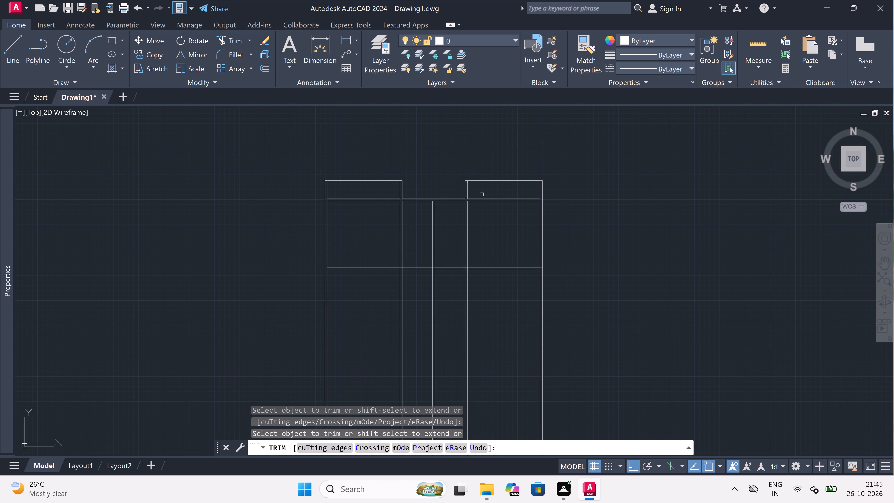
key(Escape)
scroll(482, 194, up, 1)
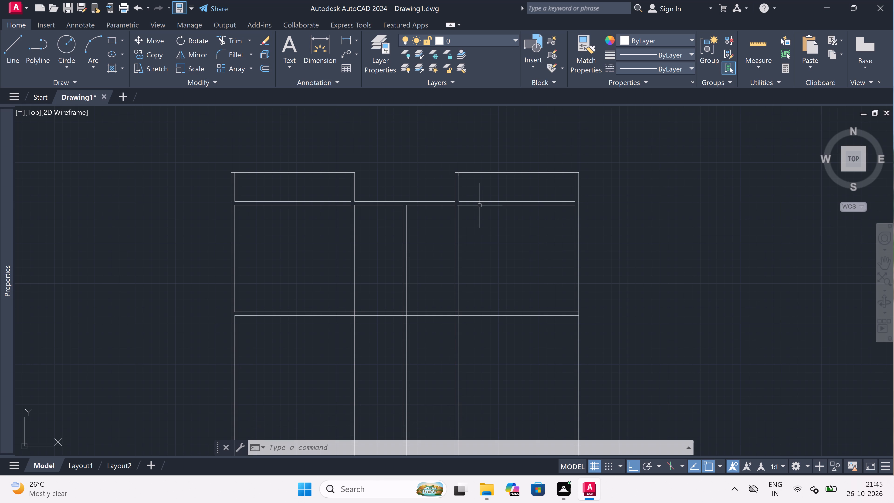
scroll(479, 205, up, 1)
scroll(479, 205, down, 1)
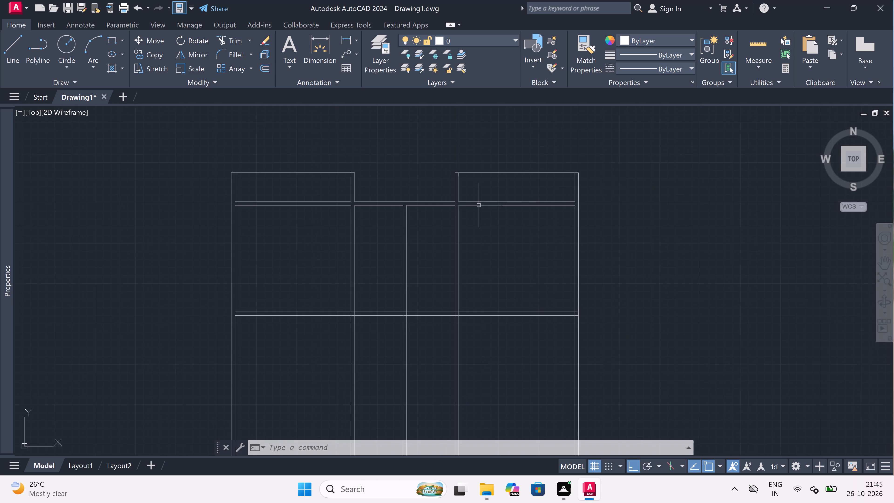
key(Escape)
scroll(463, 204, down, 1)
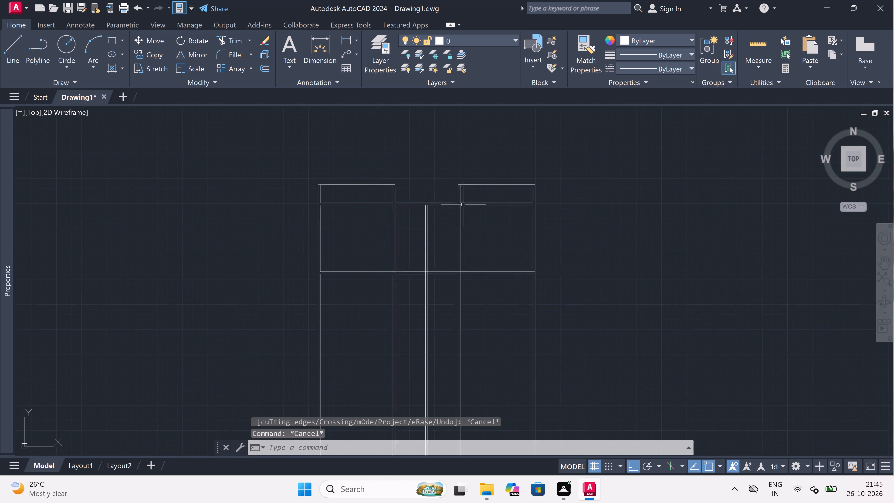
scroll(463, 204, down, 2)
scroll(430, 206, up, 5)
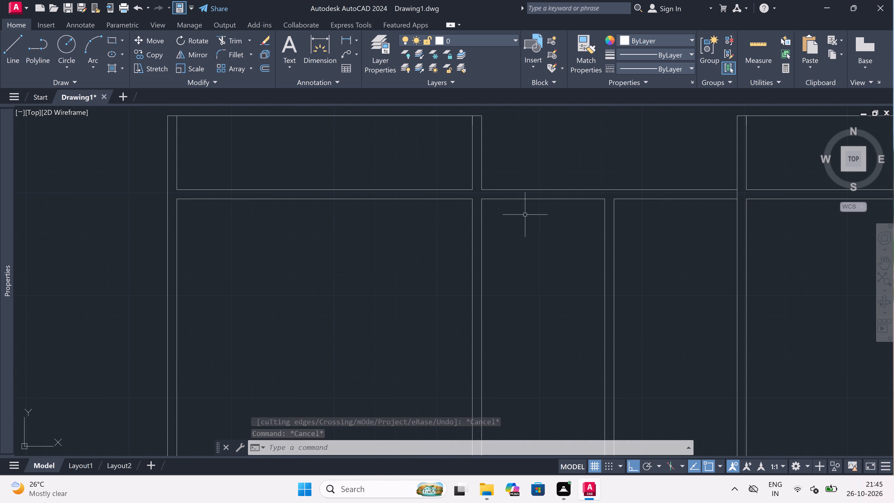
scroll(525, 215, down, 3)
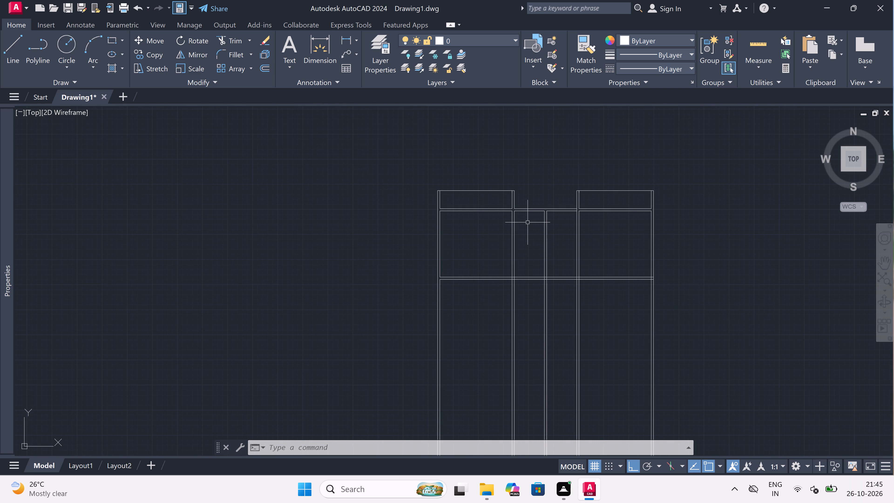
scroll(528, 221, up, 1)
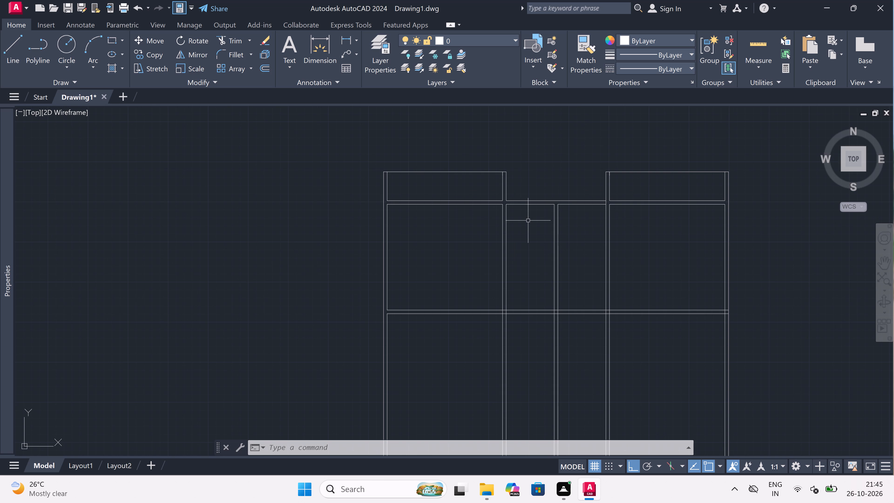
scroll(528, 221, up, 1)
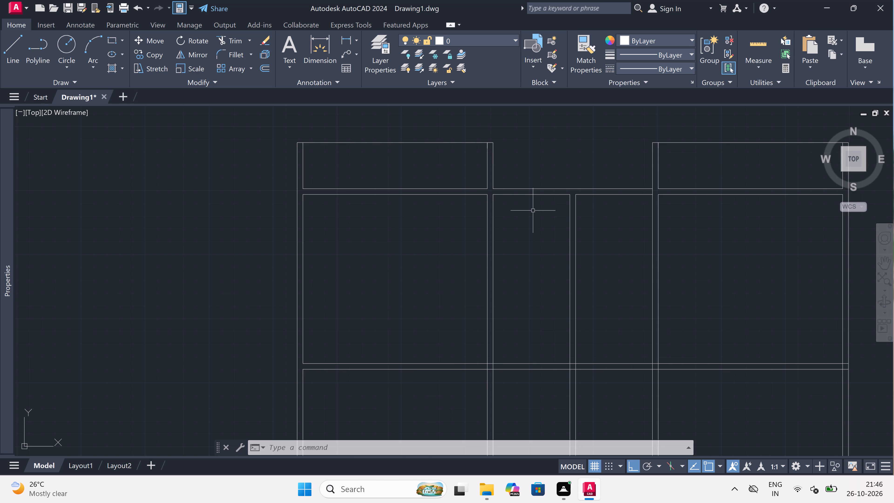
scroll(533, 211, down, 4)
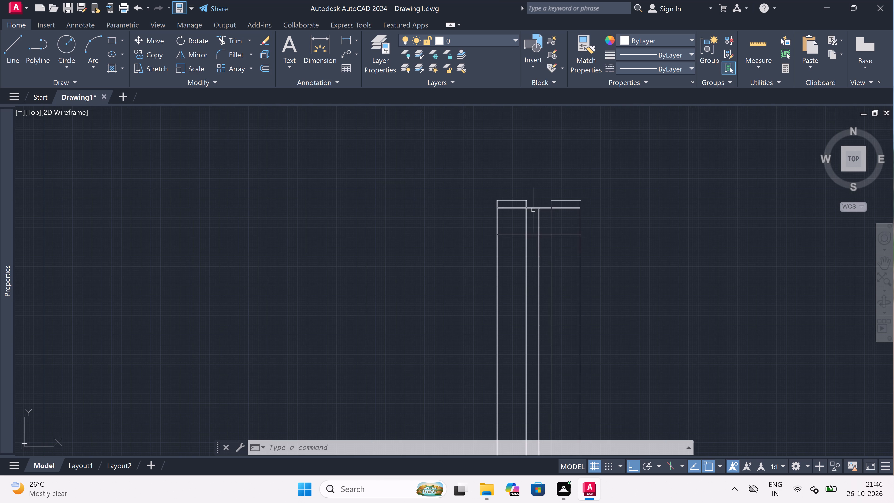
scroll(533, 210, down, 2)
From the left inner corner below the horizontal cross wall, draw lines 2' right, 3'6" down, 6'7" right, and up to the wall.
scroll(532, 219, up, 3)
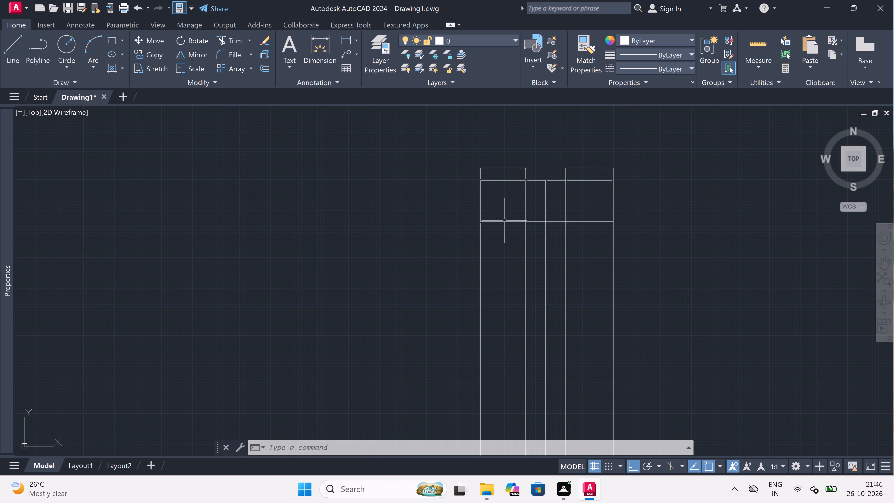
scroll(515, 233, up, 3)
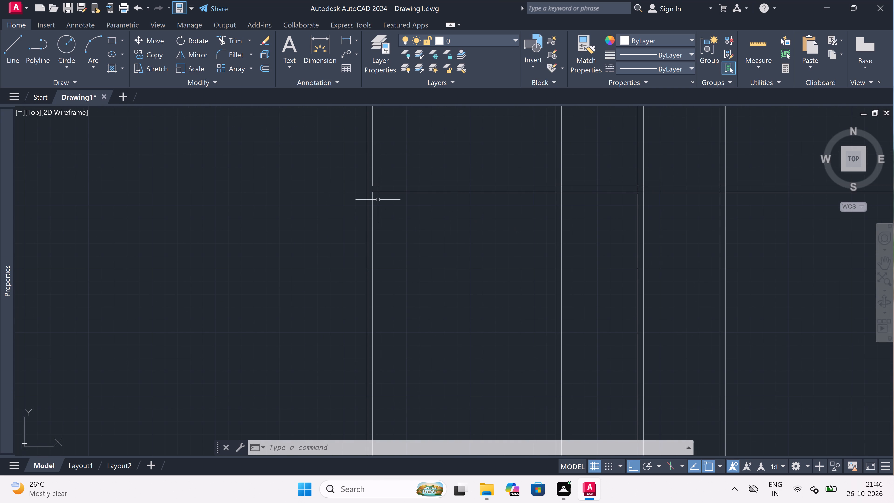
key(l)
key(space)
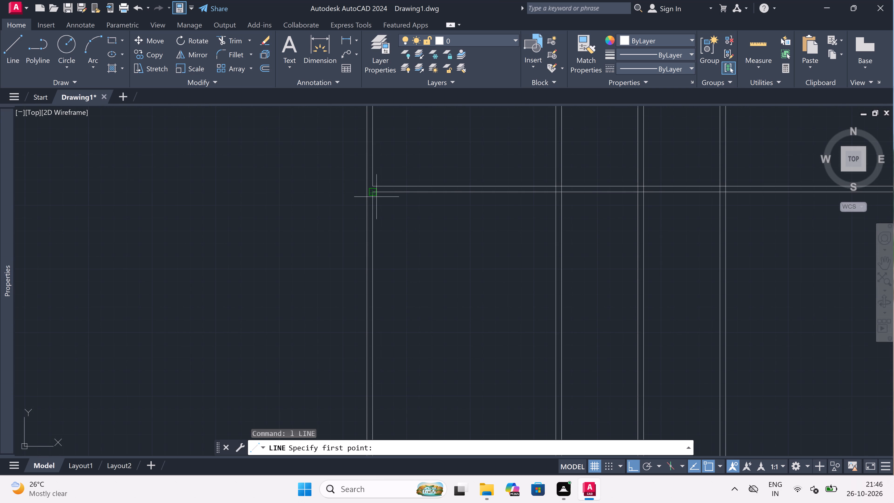
click(374, 193)
scroll(374, 193, up, 2)
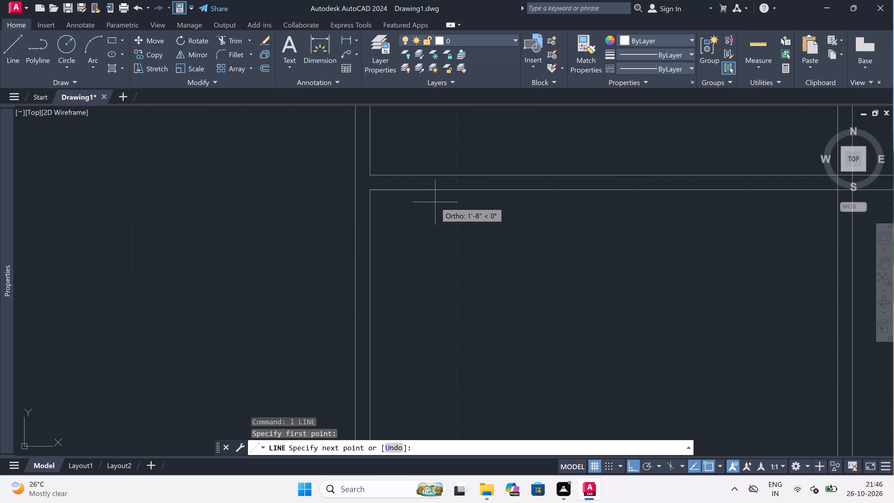
text(2')
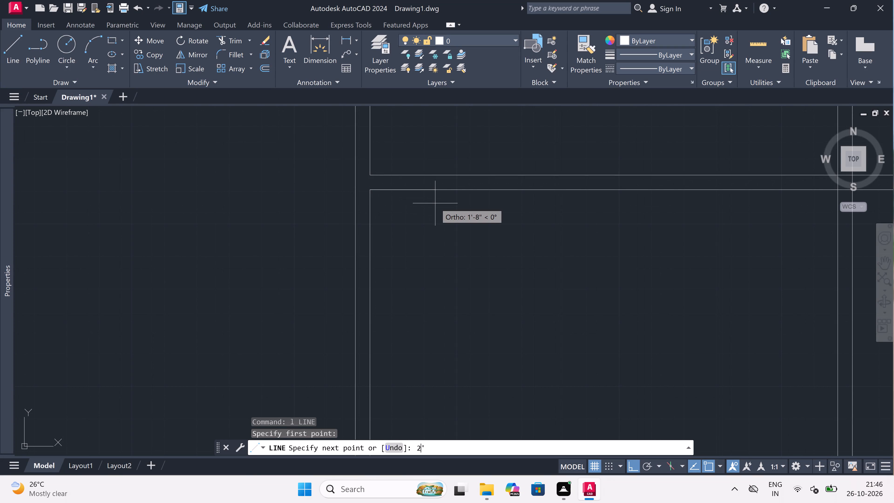
key(space)
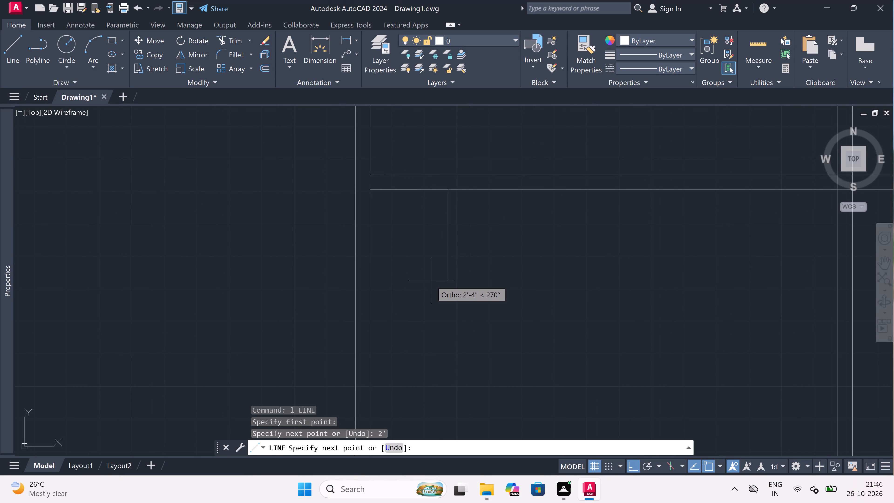
text(3'6")
key(space)
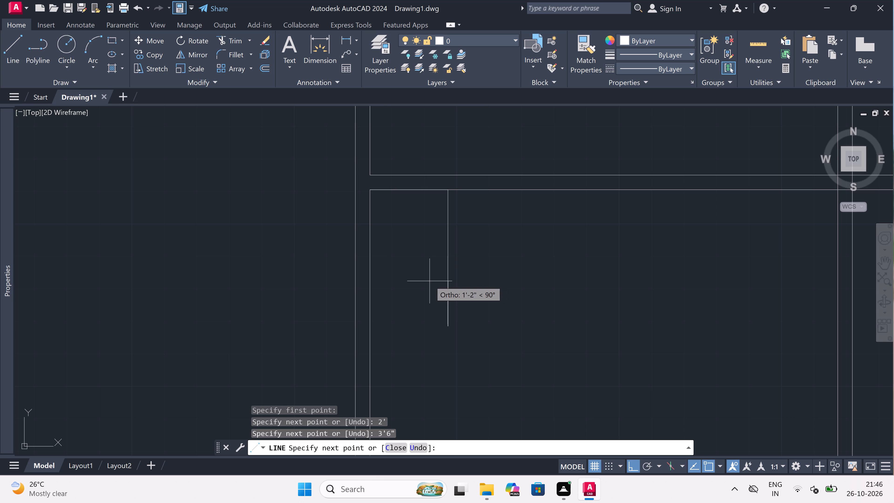
scroll(429, 280, down, 1)
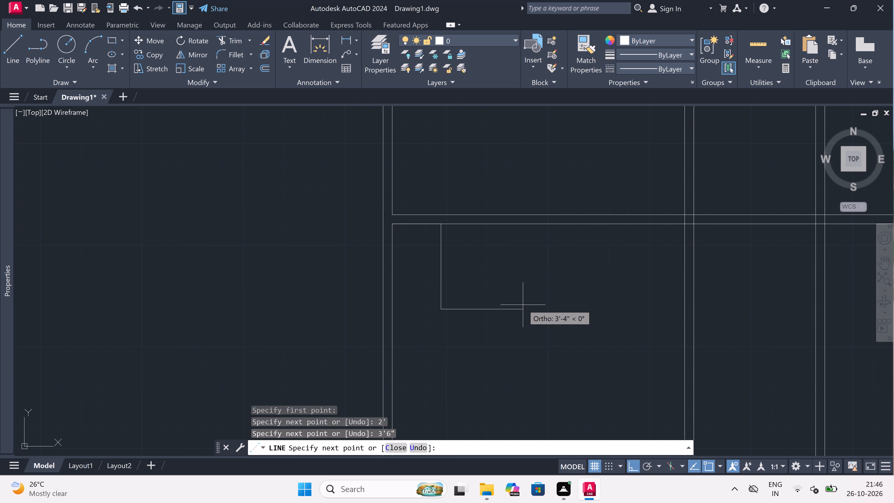
text(6'7")
key(space)
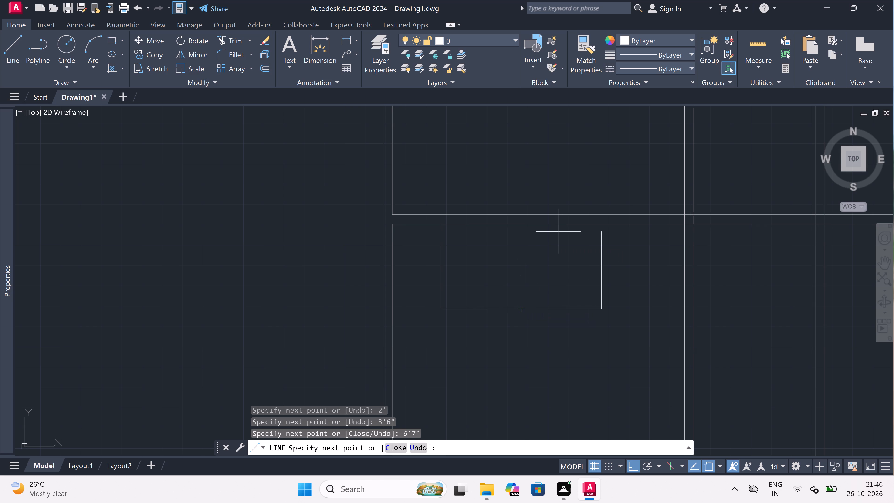
click(599, 224)
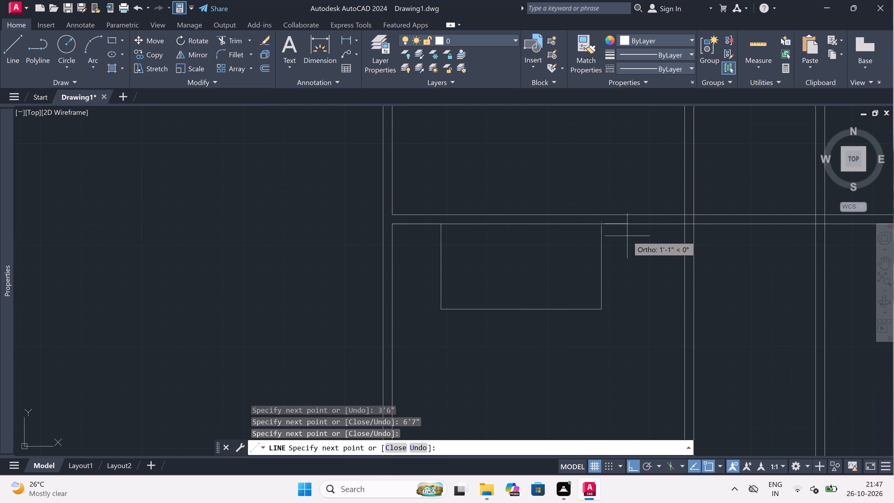
Continue the enclosure outline 4.5" right along the cross wall, down level with the inner bottom corner, and 4.5" further down.
text(4.5")
key(space)
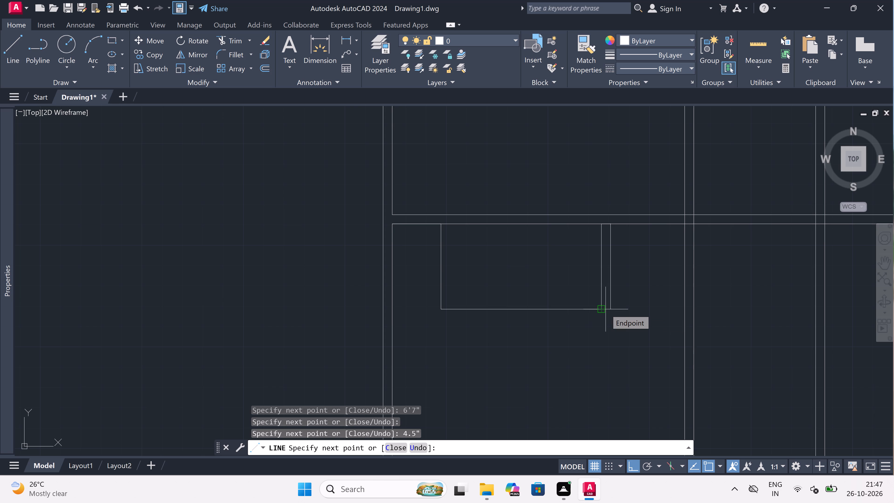
scroll(618, 312, up, 2)
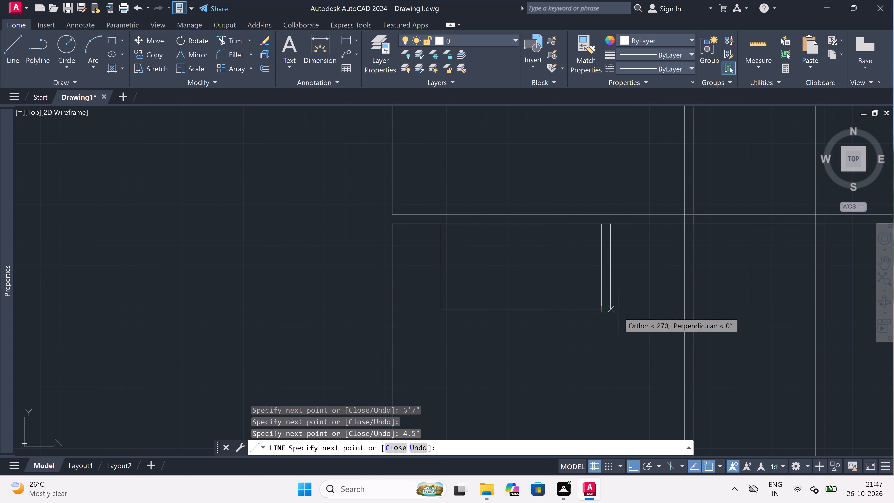
scroll(618, 311, up, 1)
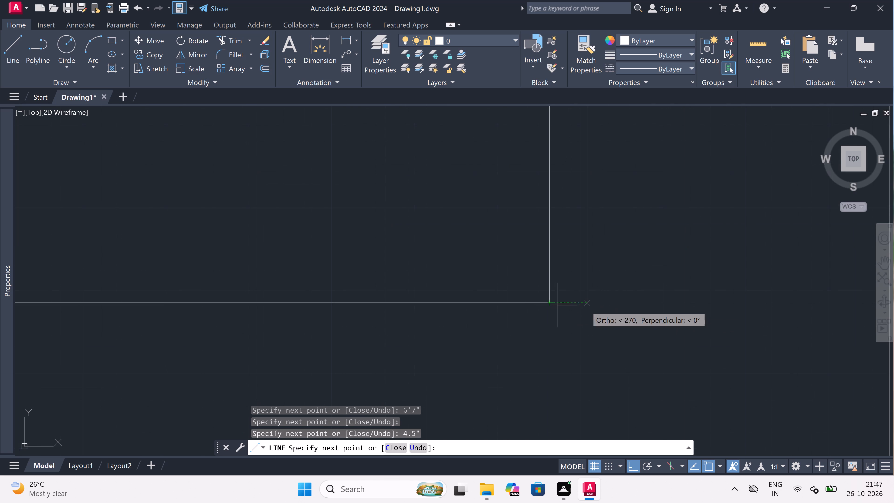
click(589, 301)
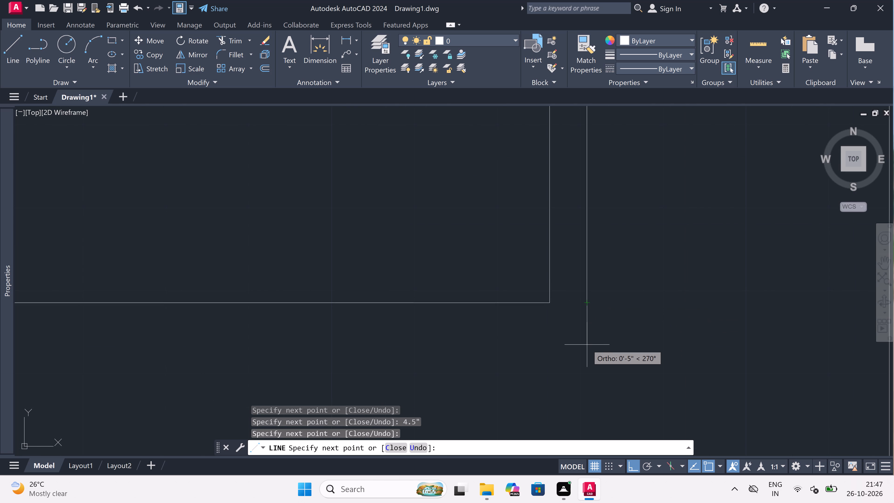
text(4.5")
key(space)
Run the outer line left below the enclosure to align with its inner left side, 4.5" further left, and up to the cross wall.
scroll(583, 337, down, 6)
scroll(517, 336, up, 2)
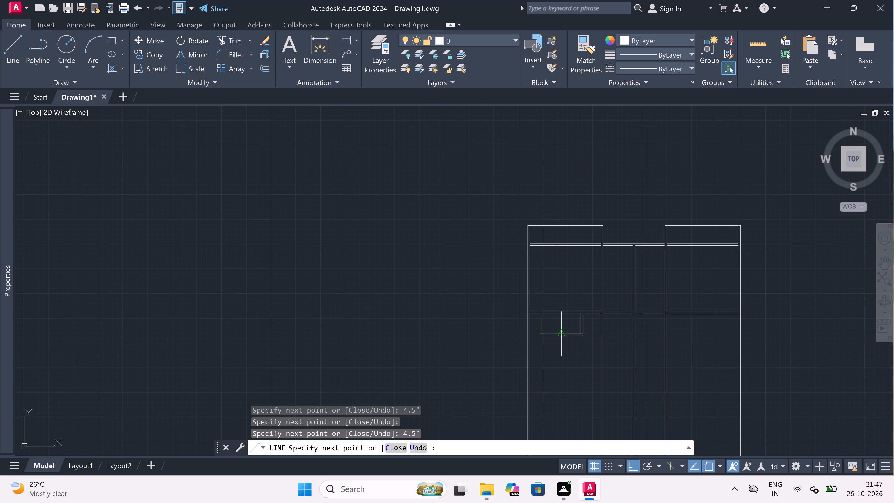
scroll(517, 336, up, 1)
scroll(592, 331, up, 3)
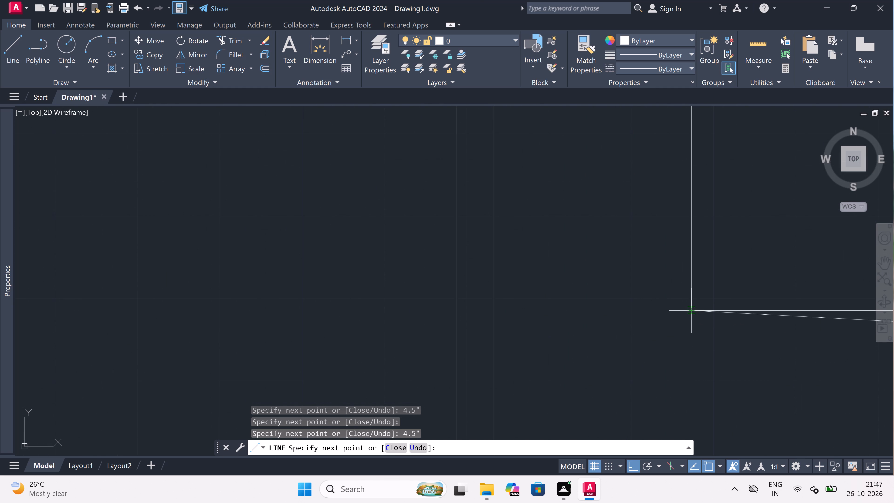
click(692, 344)
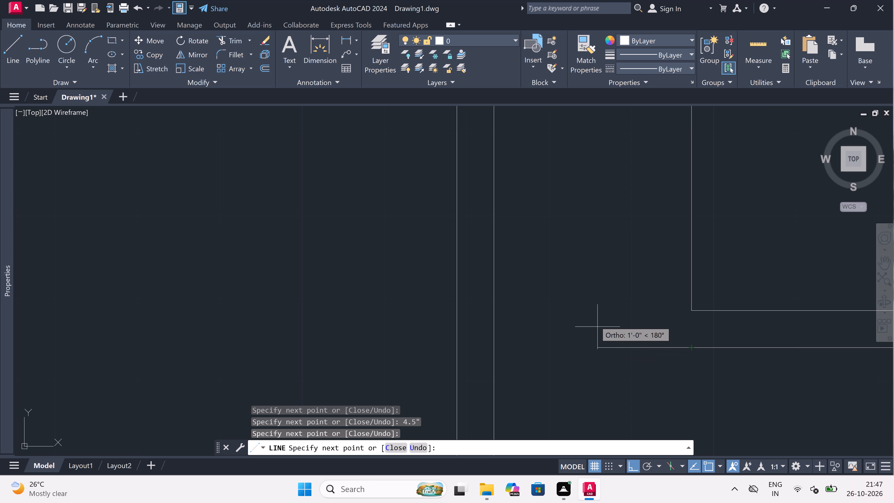
scroll(598, 273, down, 3)
scroll(694, 233, up, 2)
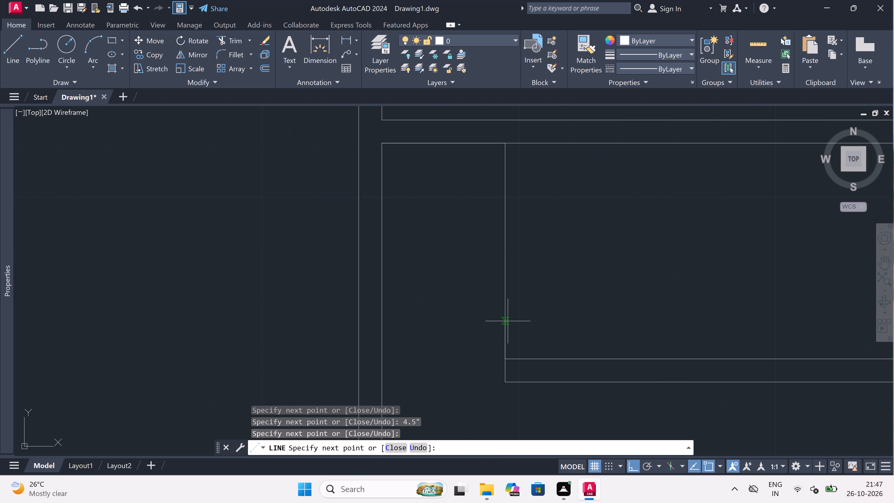
scroll(508, 319, down, 3)
scroll(499, 335, up, 3)
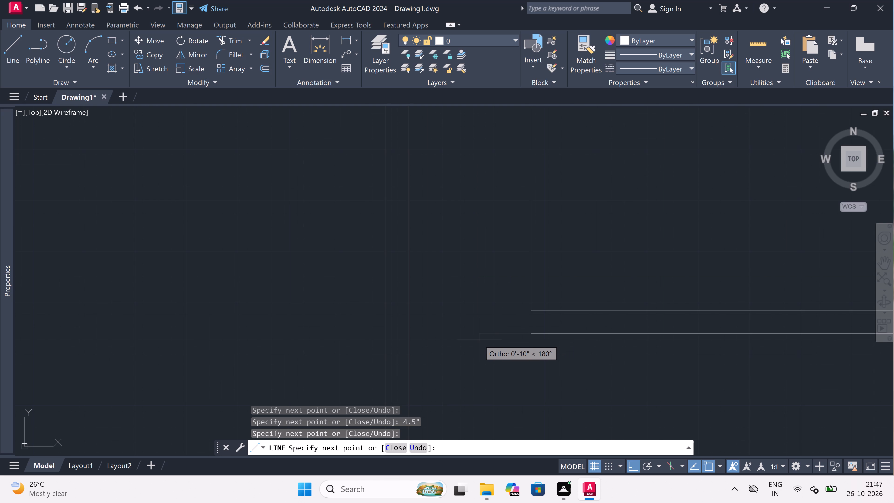
text(4.5")
key(space)
scroll(479, 340, down, 3)
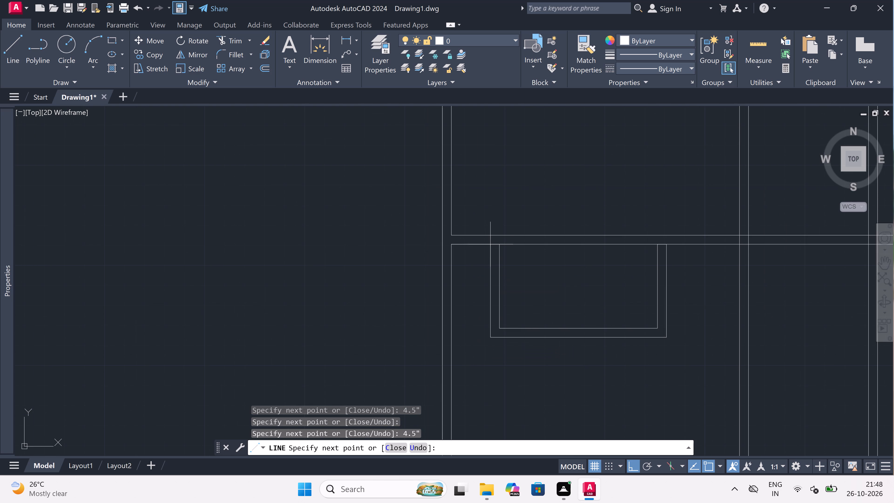
click(489, 241)
key(Escape)
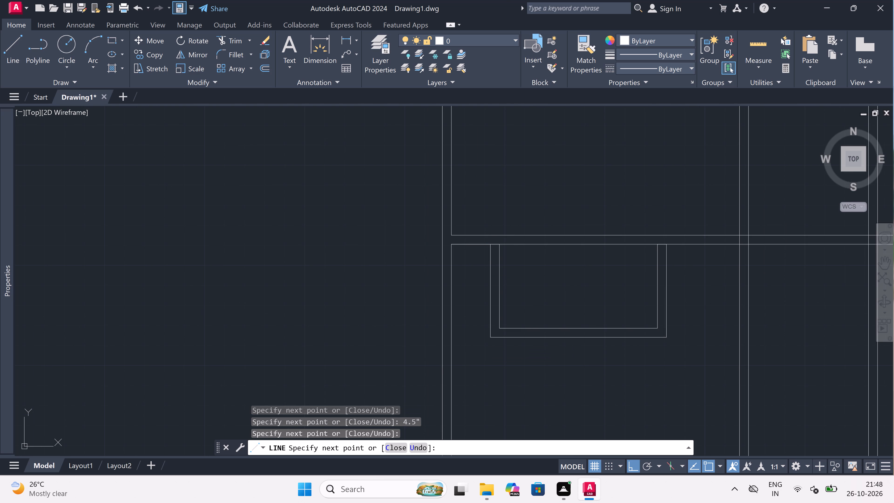
Draw a horizontal line from the enclosure's outer bottom-left corner to the inner face of the left exterior wall.
scroll(490, 240, down, 4)
scroll(493, 253, up, 3)
key(space)
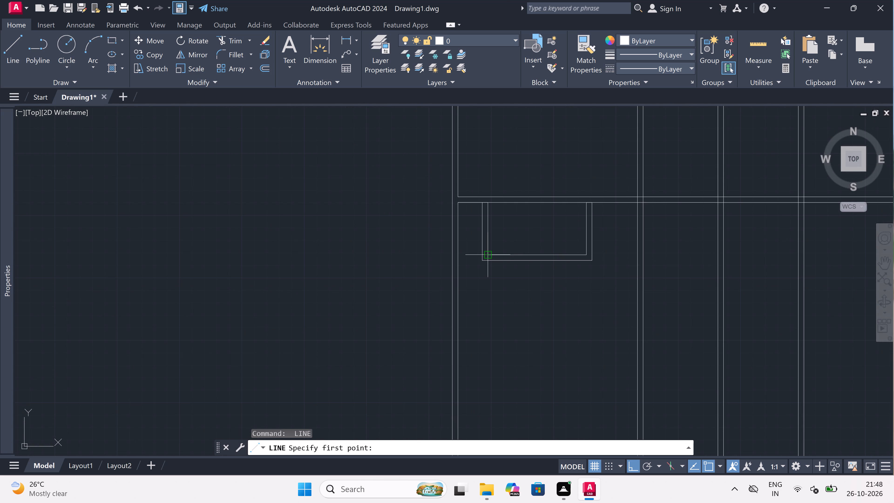
click(479, 263)
scroll(467, 260, up, 2)
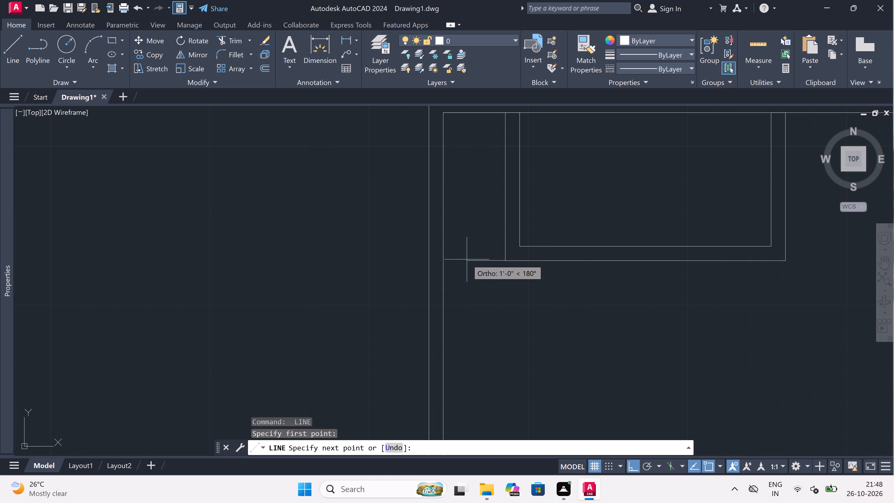
click(445, 258)
key(Escape)
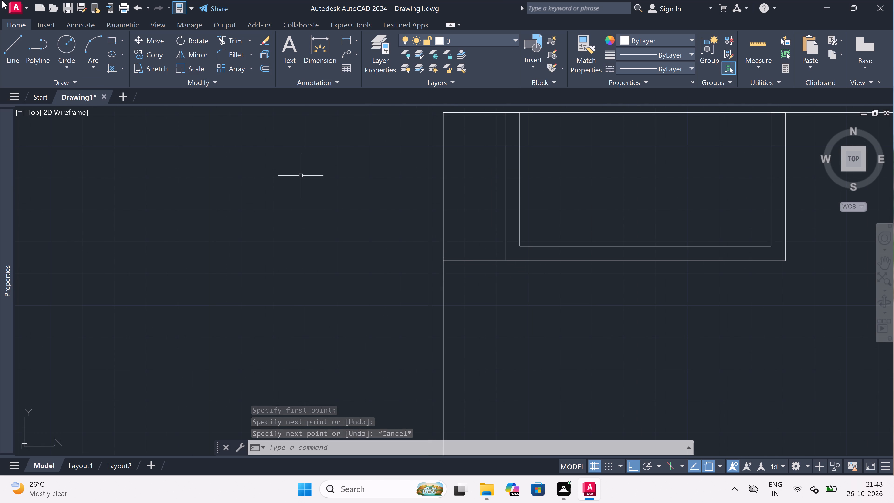
Draw a horizontal line from the enclosure's inner bottom-left corner to the outer face of the left exterior wall.
scroll(893, 0, up, 1)
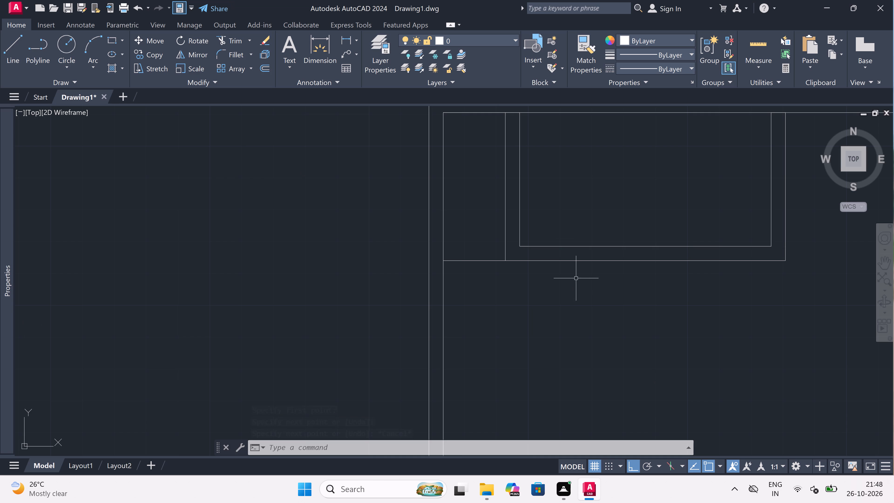
key(space)
scroll(513, 255, up, 2)
drag(529, 233, 499, 231)
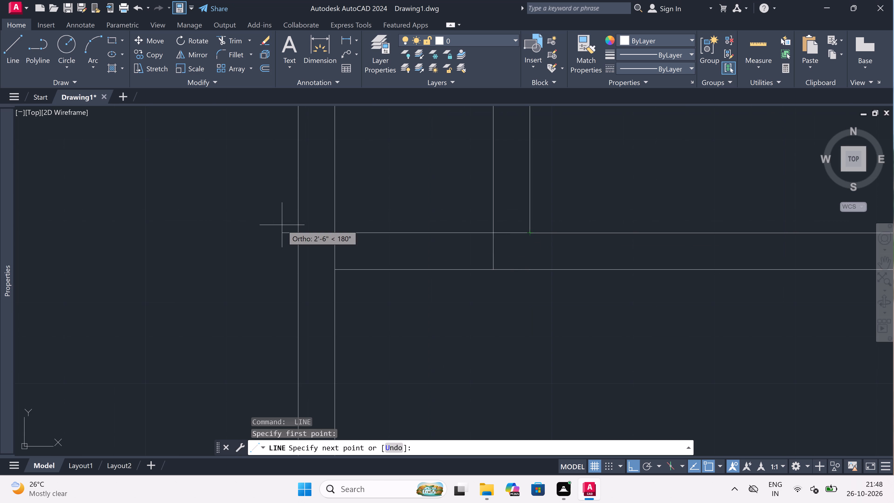
click(298, 230)
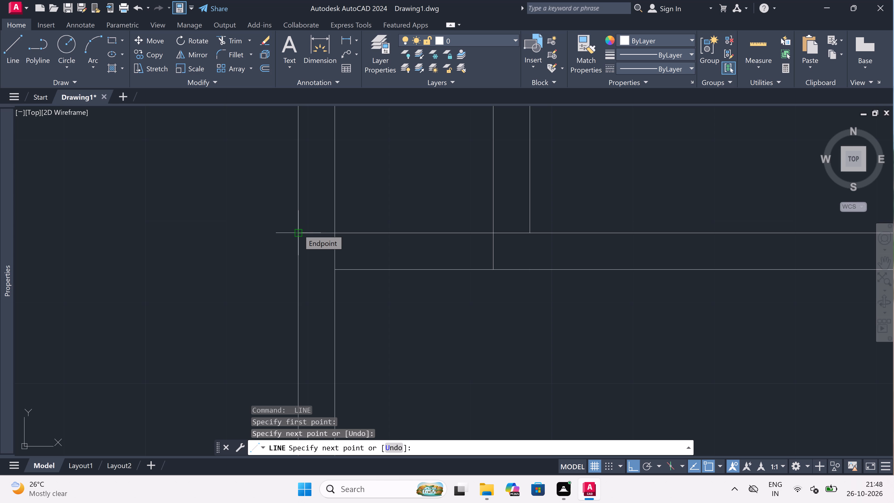
scroll(365, 259, down, 1)
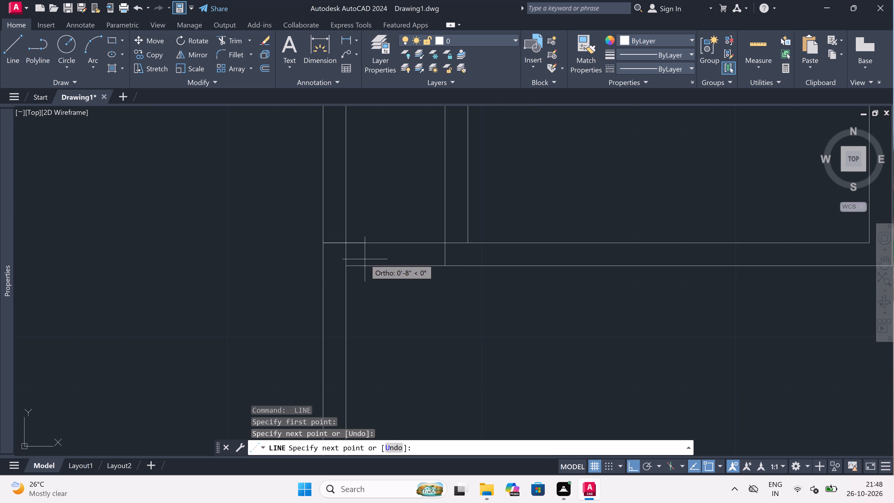
scroll(388, 290, down, 5)
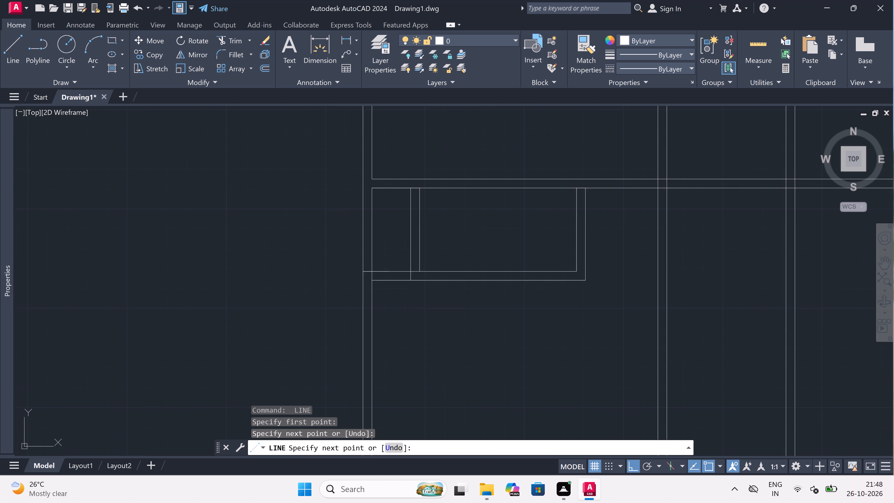
scroll(388, 290, up, 3)
scroll(333, 147, up, 3)
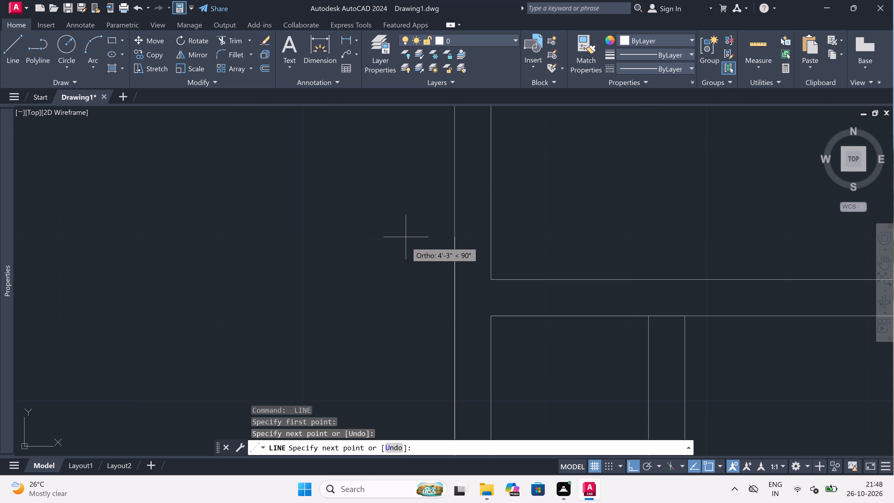
key(space)
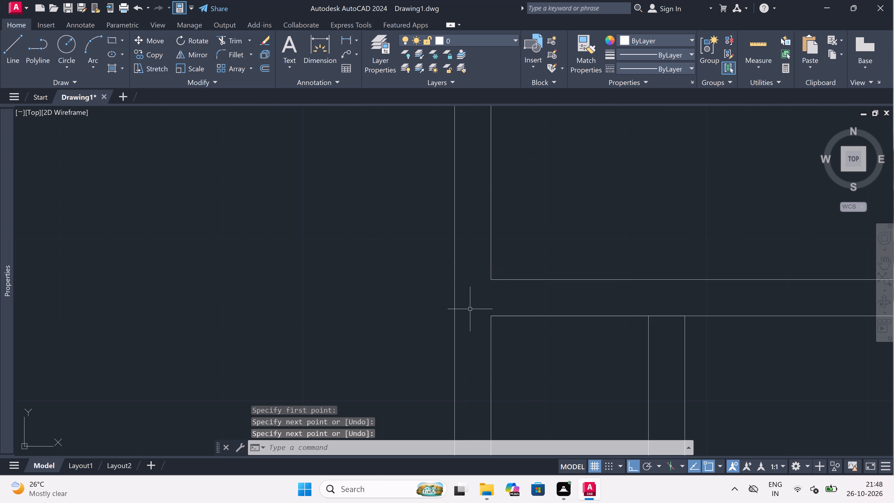
Draw a short line carrying the cross wall's lower face across to the left exterior wall's outer face.
key(space)
drag(489, 319, 470, 320)
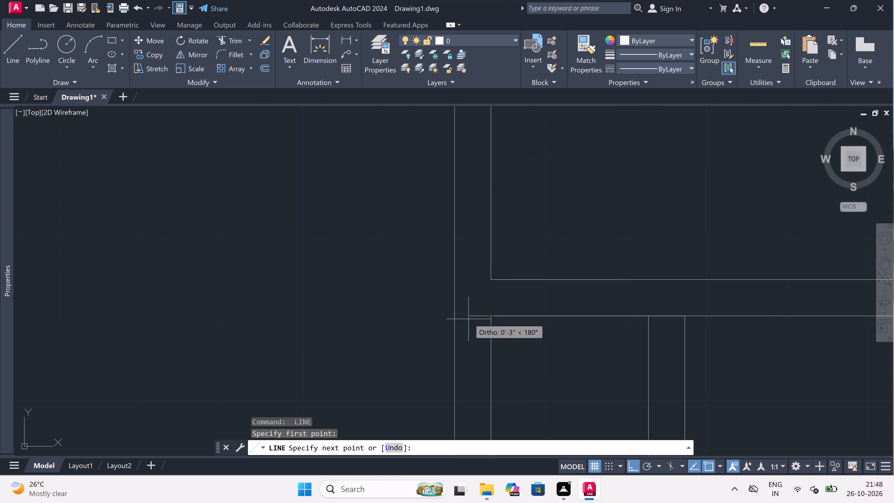
click(456, 319)
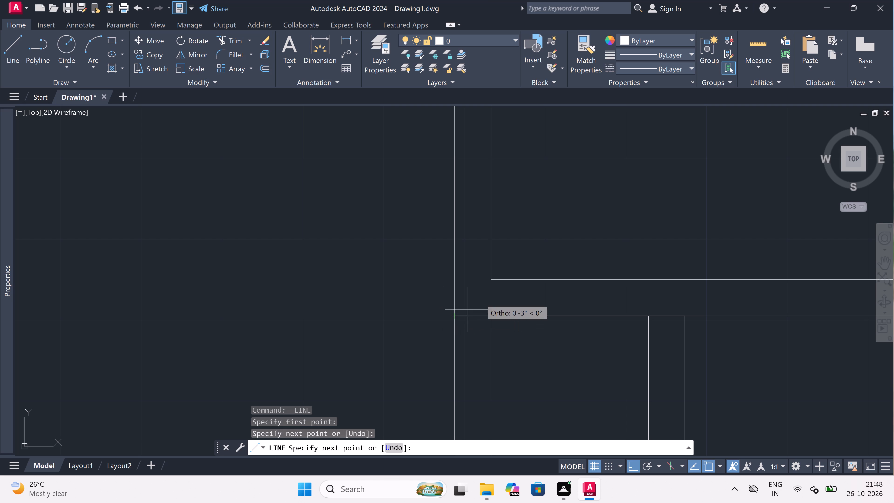
key(Escape)
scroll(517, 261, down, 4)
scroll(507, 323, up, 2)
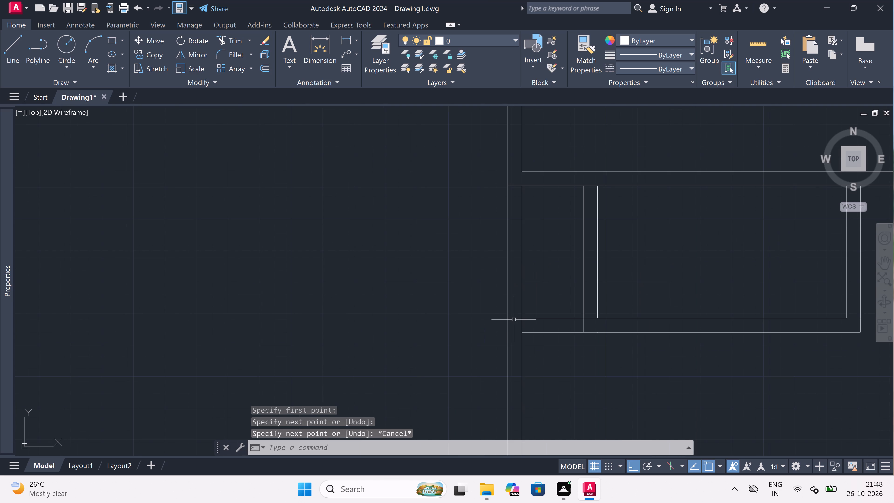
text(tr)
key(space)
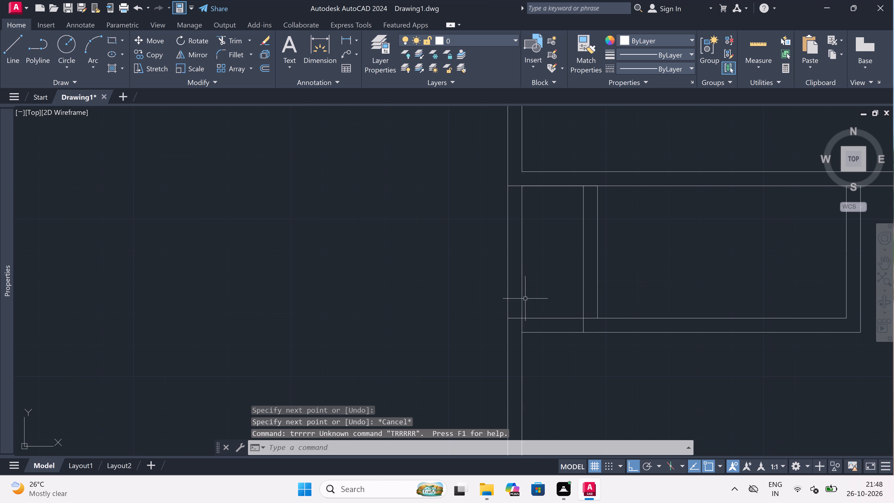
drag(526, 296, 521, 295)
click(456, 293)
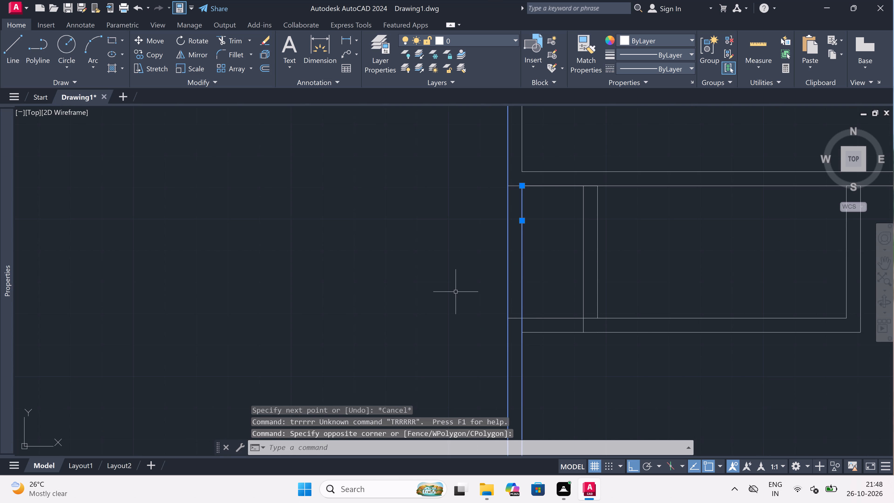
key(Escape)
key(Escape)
Trim both lines of the left exterior wall between the cross wall and the enclosure's bottom wall.
key(t)
key(r)
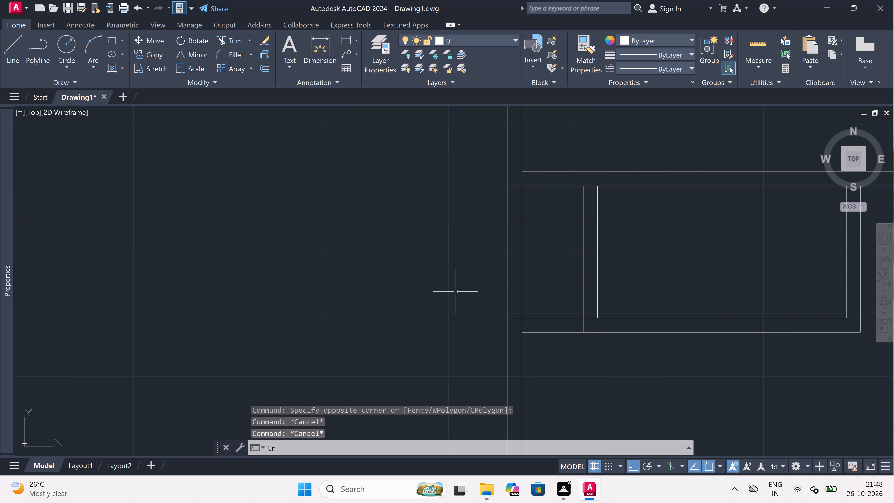
key(space)
drag(465, 286, 476, 286)
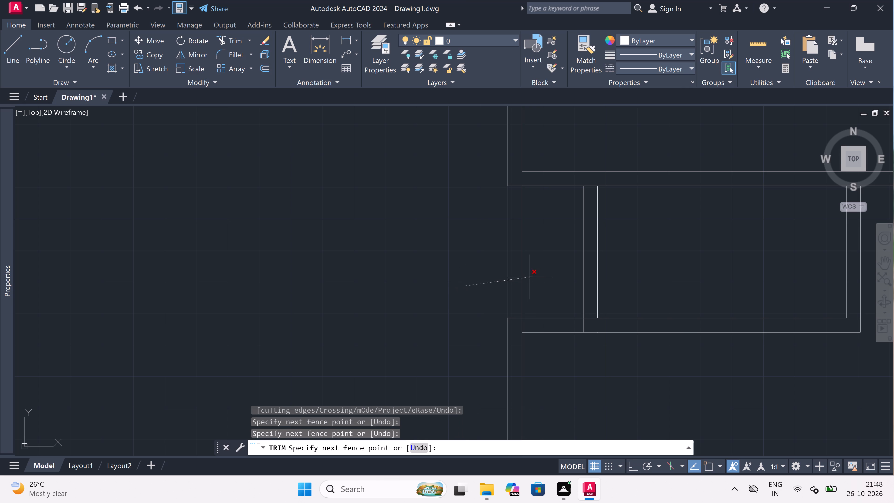
click(537, 275)
Trim the lines crossing the enclosure's bottom wall at its left end, and those closing both ends of its left side wall.
click(518, 325)
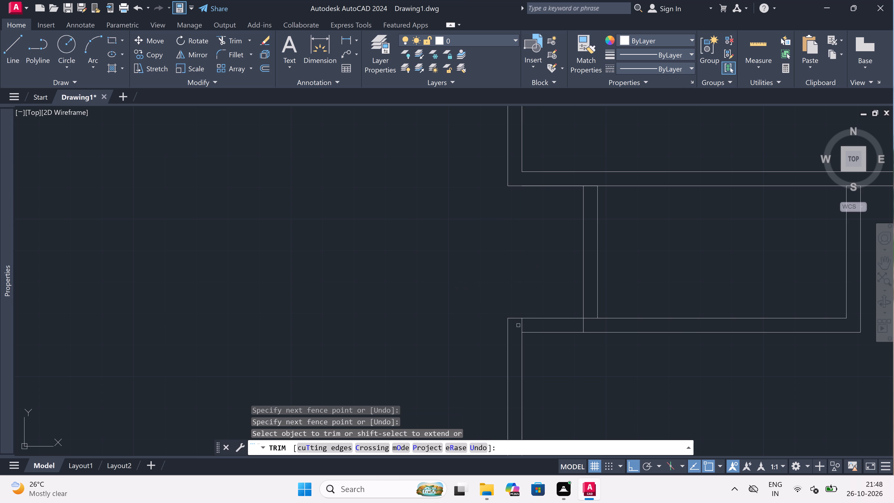
click(589, 324)
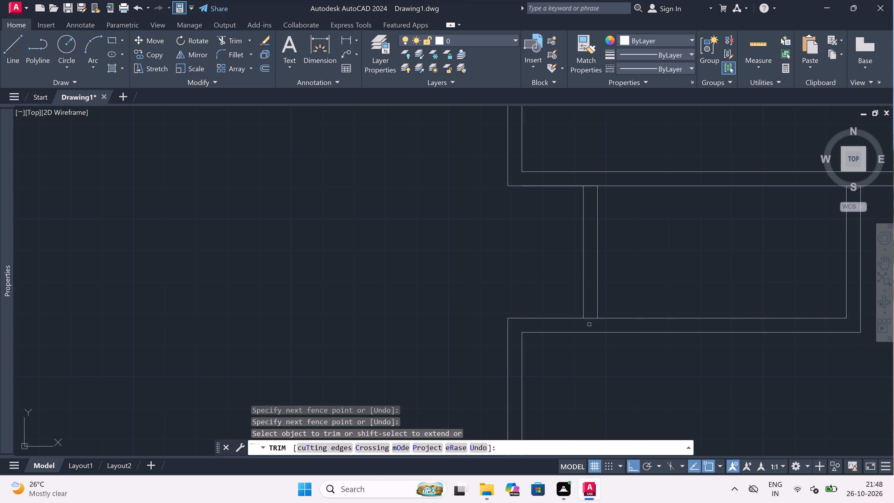
click(590, 323)
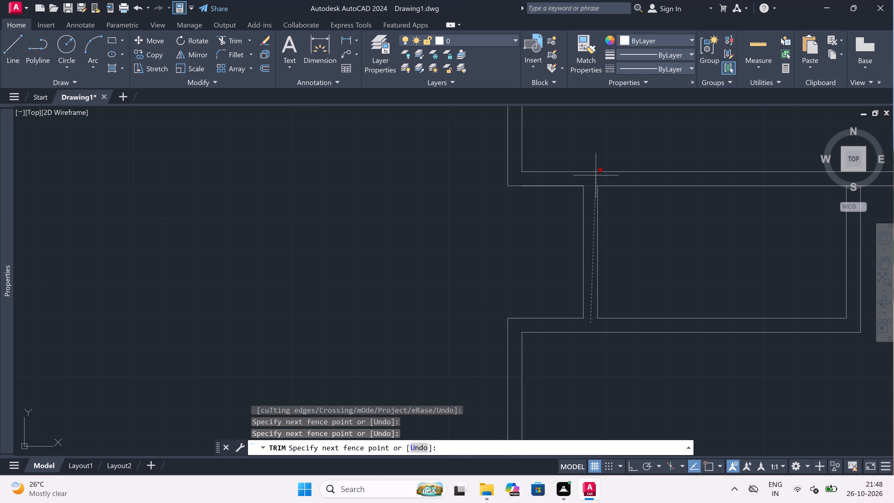
click(593, 179)
key(Escape)
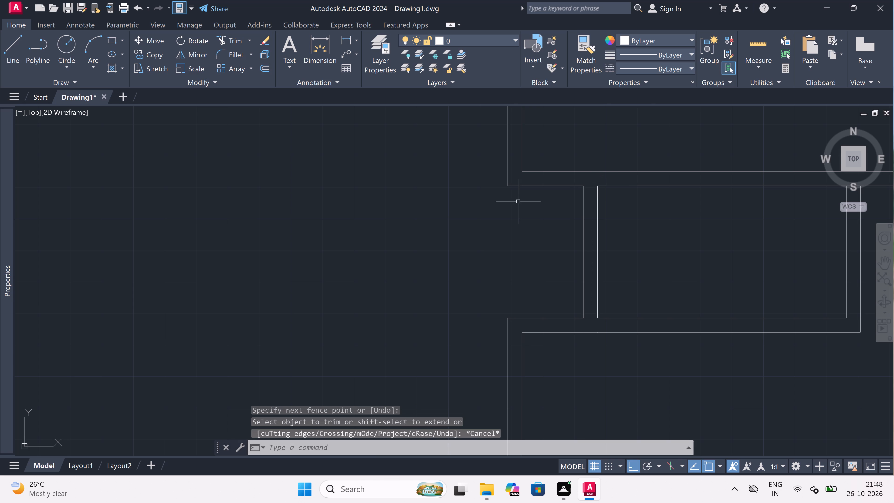
Draw a 4.5" thick horizontal wall 7' below the enclosure's bottom wall, from the left wall's inner face to the enclosure's outer right side.
scroll(518, 201, down, 4)
scroll(542, 214, up, 1)
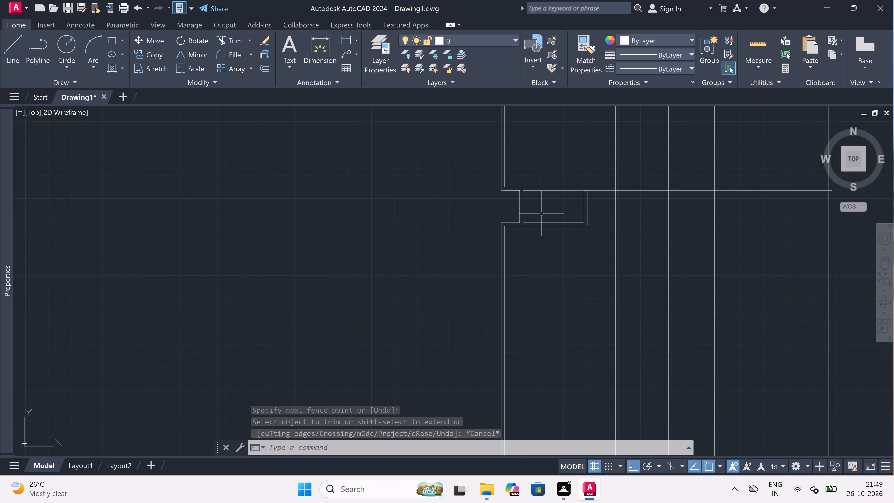
scroll(542, 216, up, 2)
key(l)
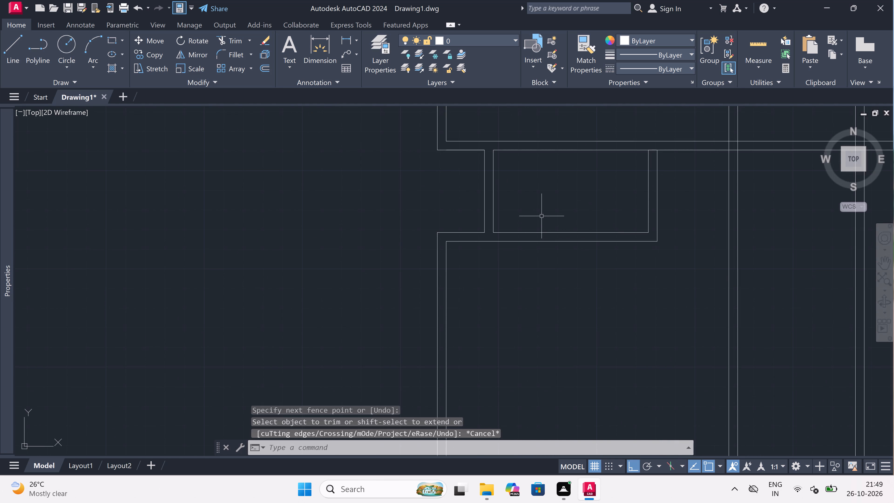
key(space)
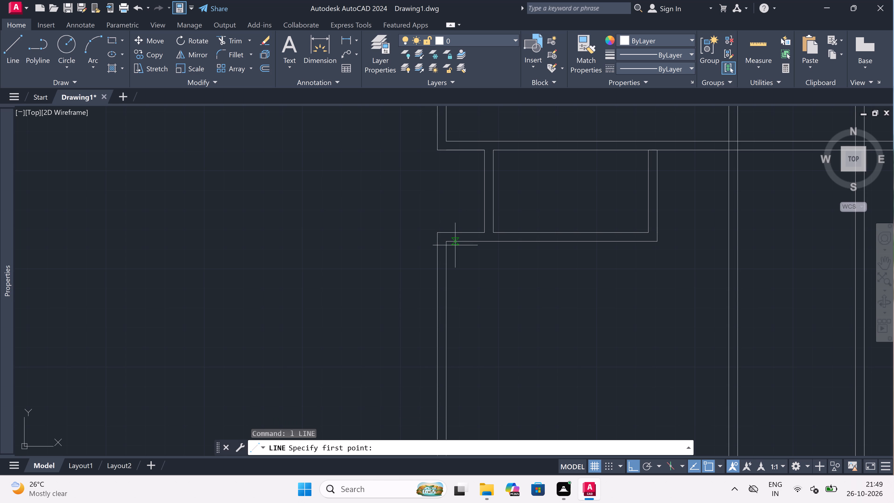
drag(445, 243, 457, 243)
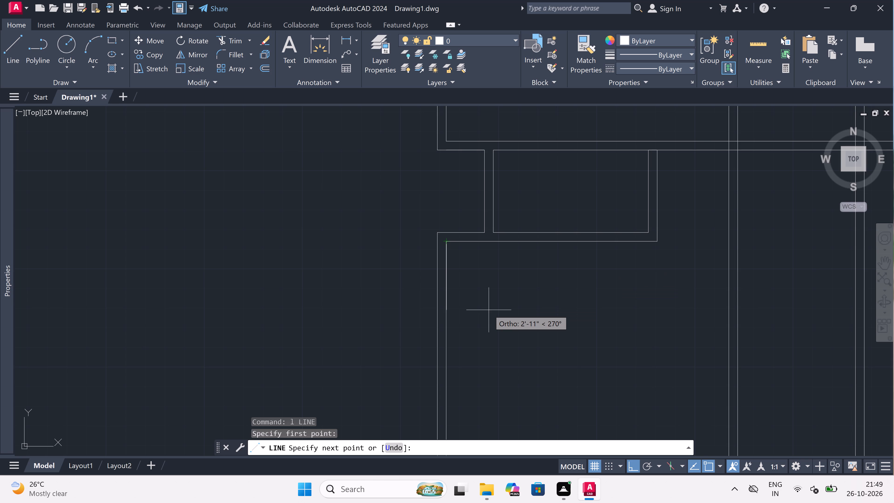
text(7')
key(space)
scroll(489, 310, down, 4)
scroll(484, 332, up, 4)
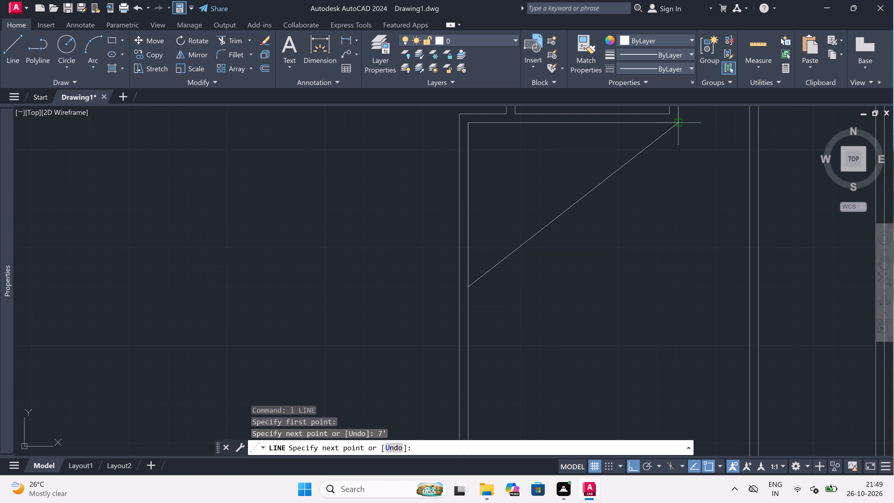
click(679, 289)
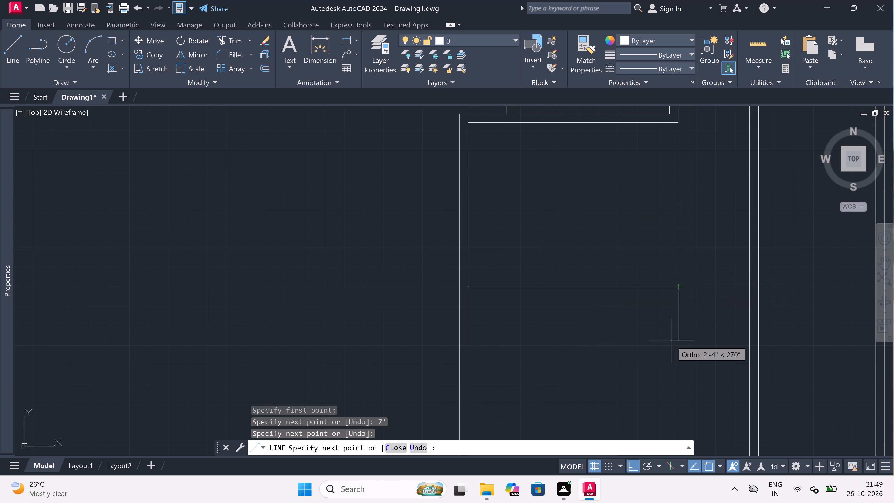
text(4.5")
key(space)
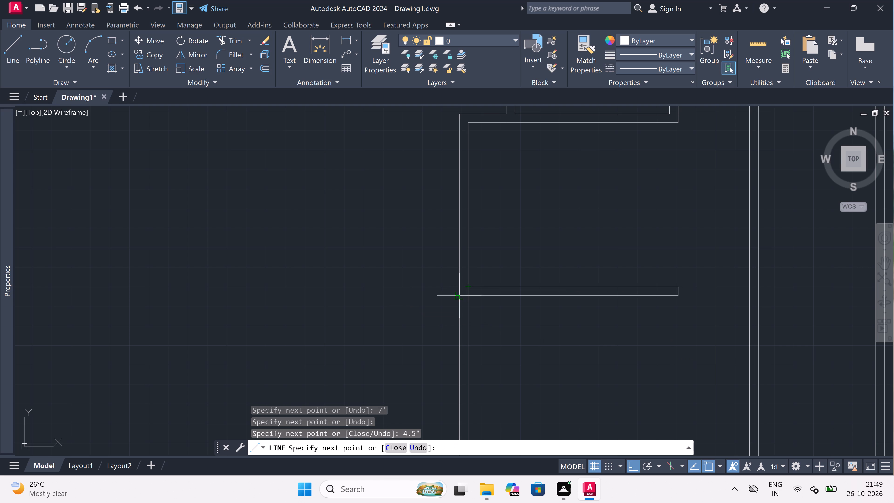
click(466, 297)
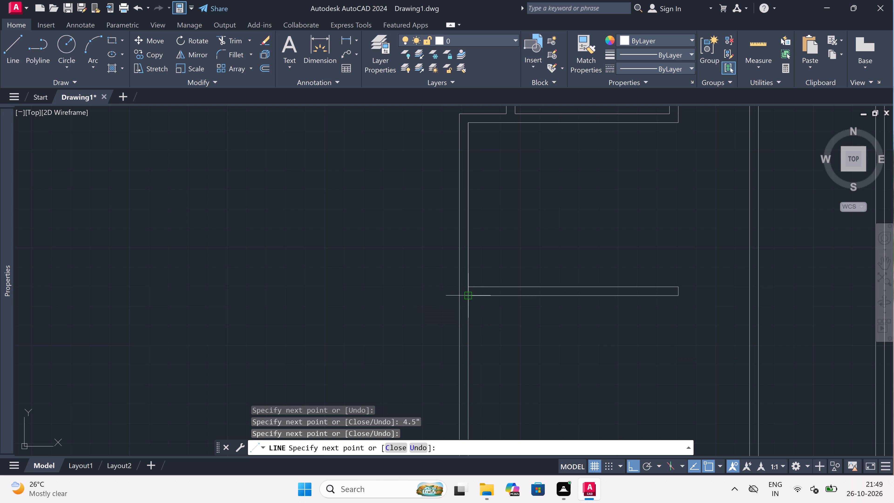
key(Escape)
Trim the left wall's inner line between the two faces of the new horizontal wall.
text(tr)
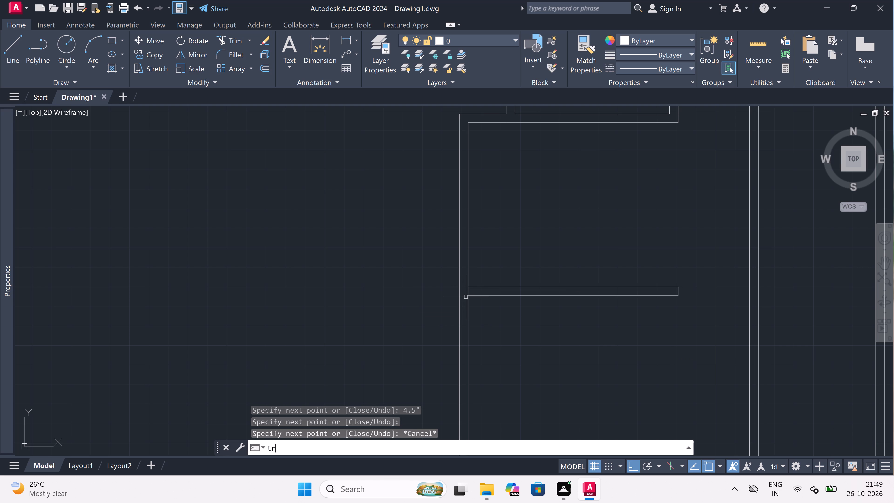
key(space)
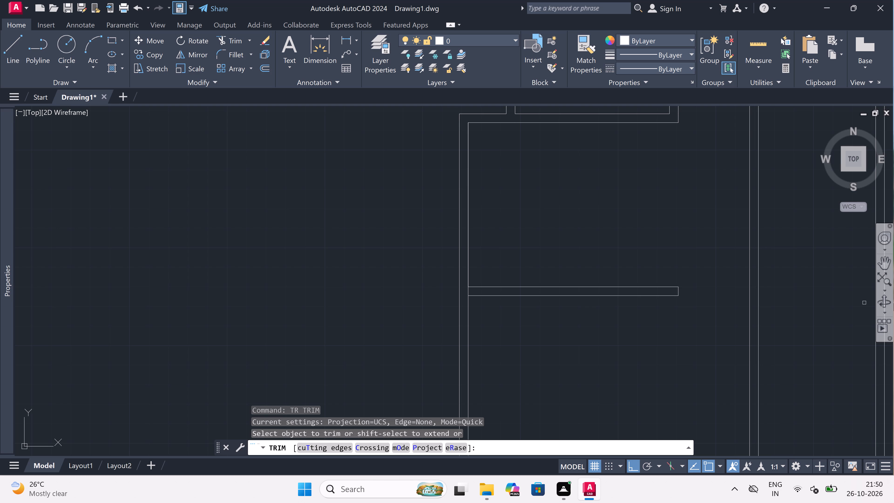
scroll(523, 311, down, 2)
scroll(475, 301, up, 2)
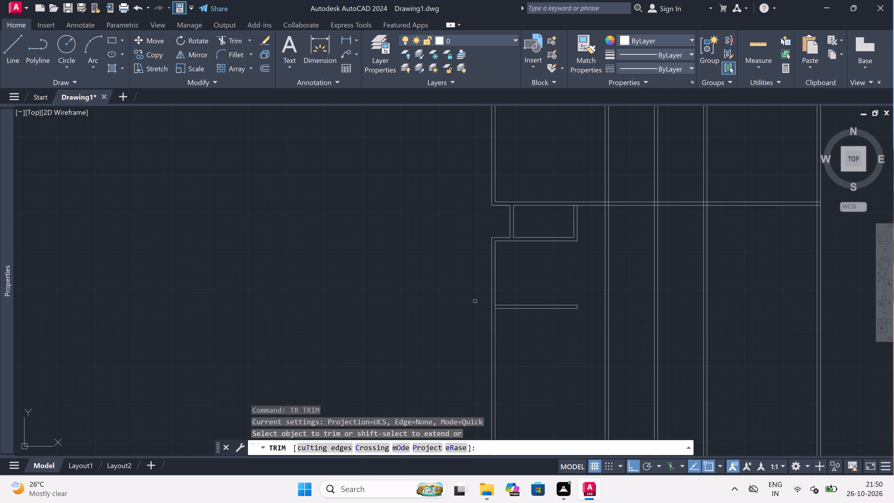
scroll(518, 319, up, 2)
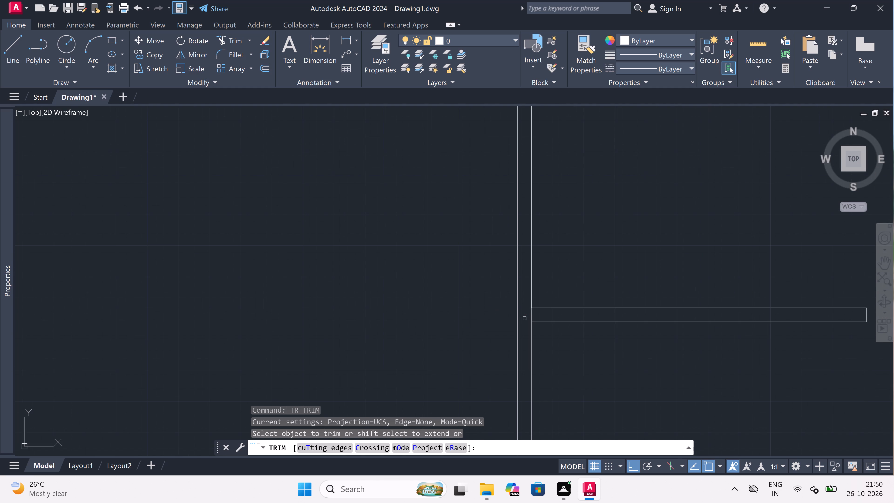
click(529, 316)
click(542, 315)
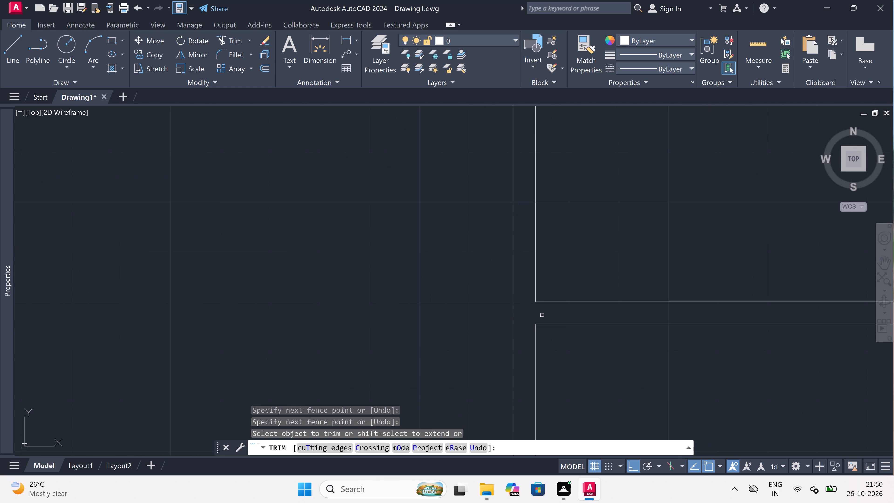
key(Escape)
scroll(522, 315, down, 3)
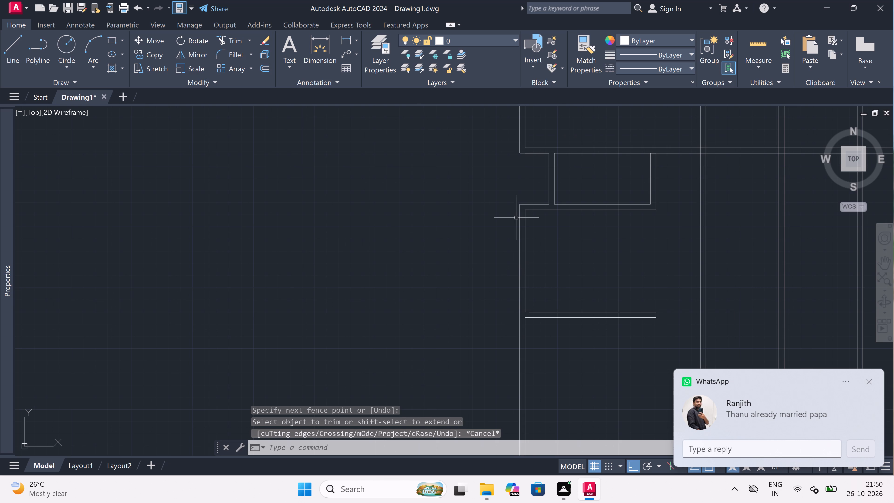
key(Escape)
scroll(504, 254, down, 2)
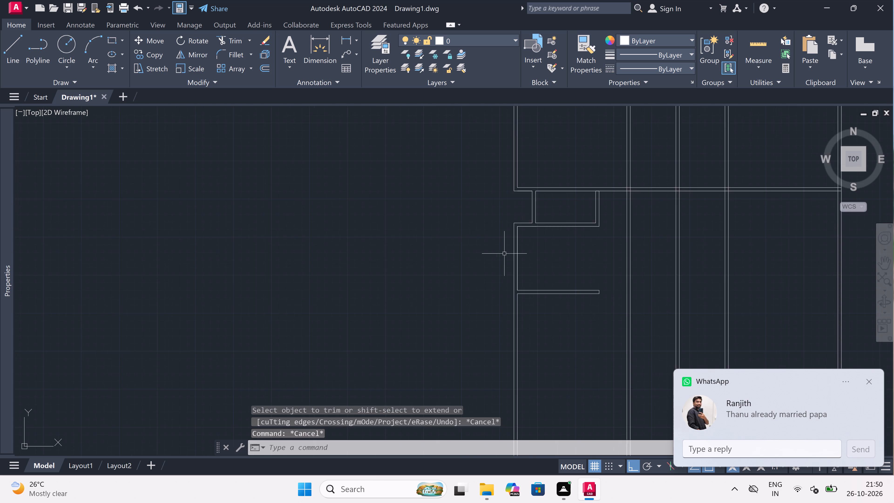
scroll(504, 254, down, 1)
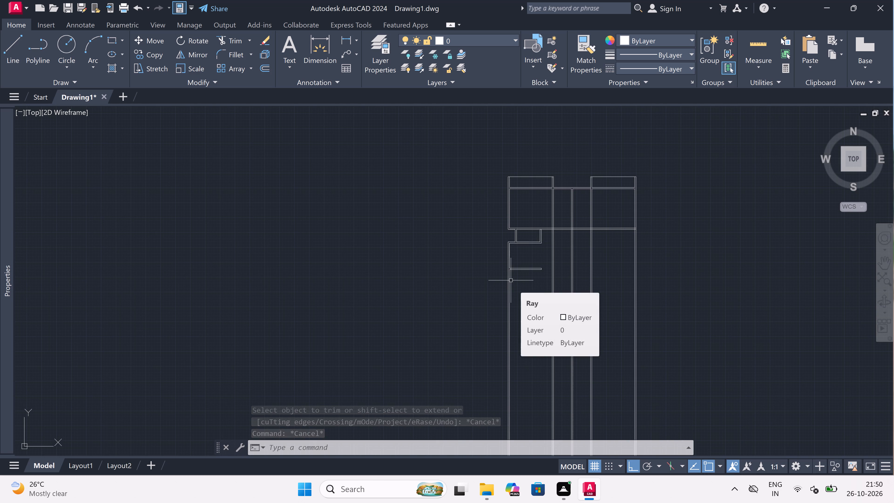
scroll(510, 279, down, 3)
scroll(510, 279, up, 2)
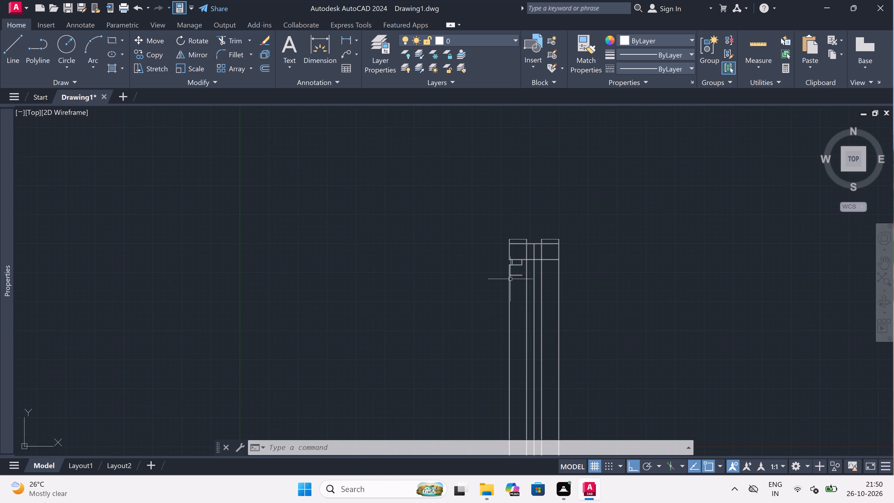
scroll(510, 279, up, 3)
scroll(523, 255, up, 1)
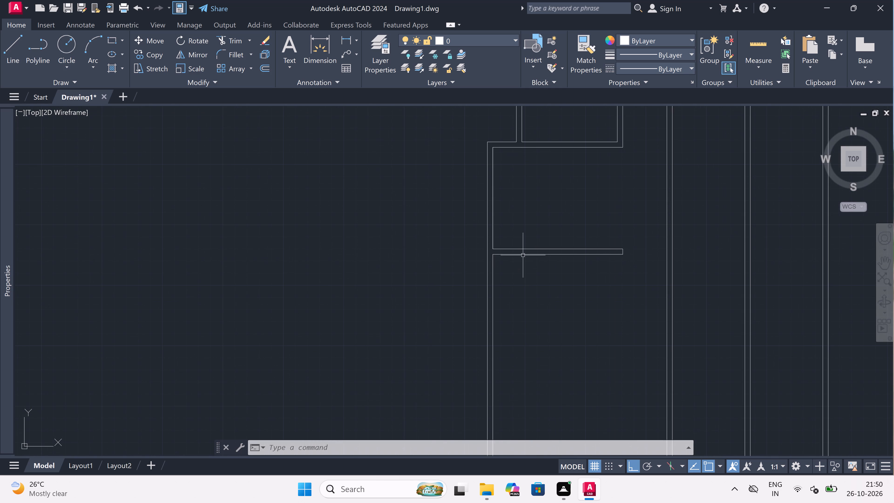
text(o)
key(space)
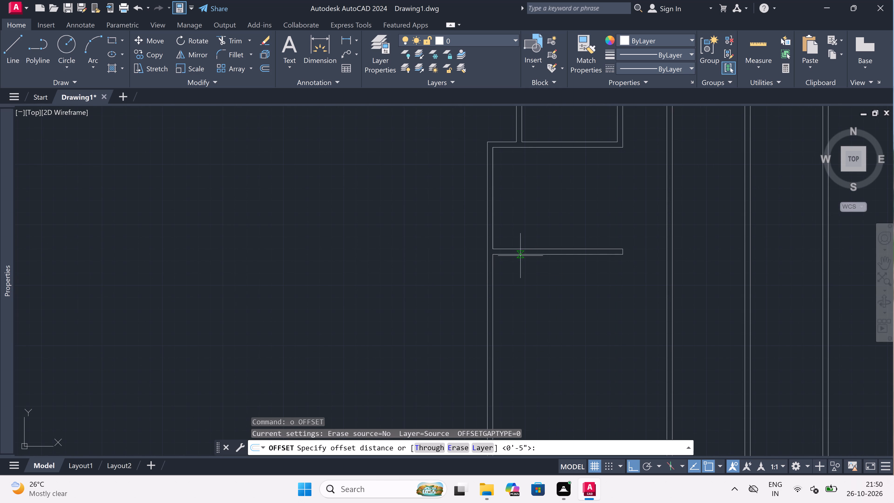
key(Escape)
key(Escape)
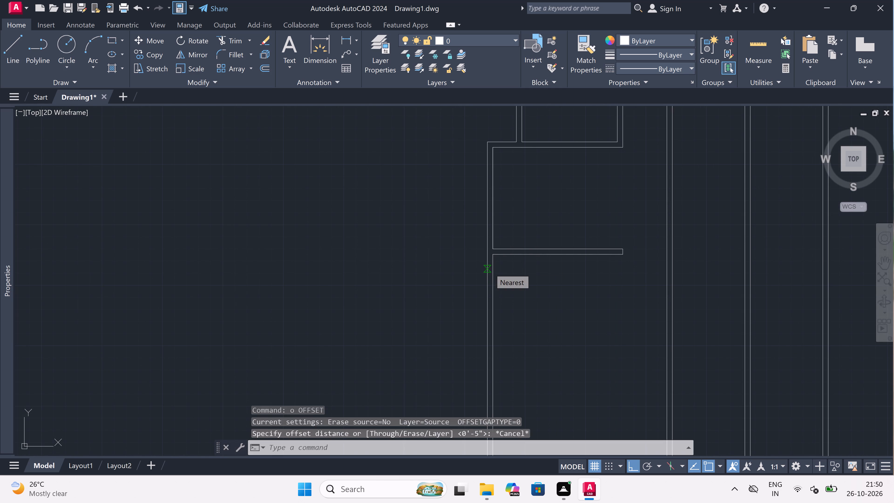
From the left wall's inner face, draw a line 2' along the new wall's lower face and continue it 3'6" downward.
text(l)
key(space)
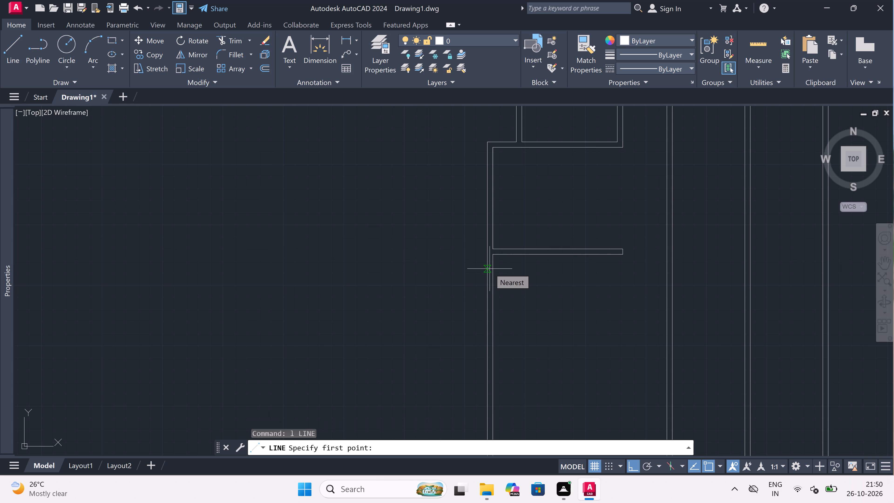
scroll(492, 253, up, 2)
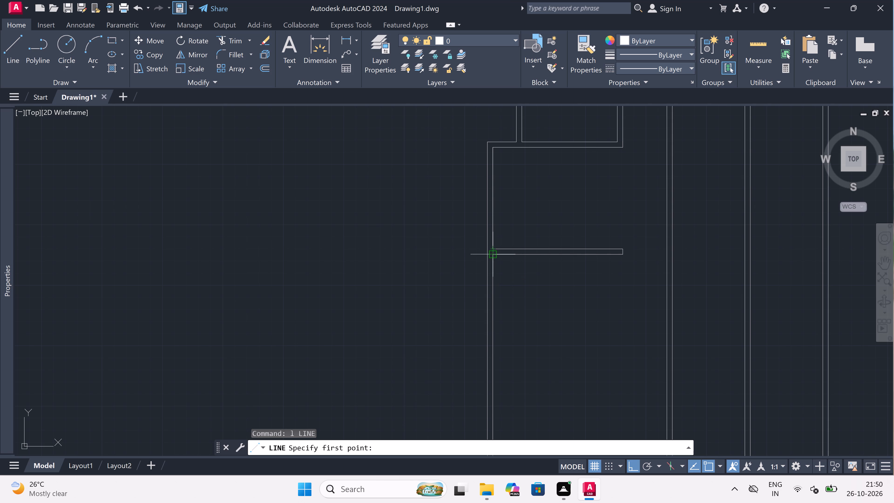
drag(492, 253, 509, 258)
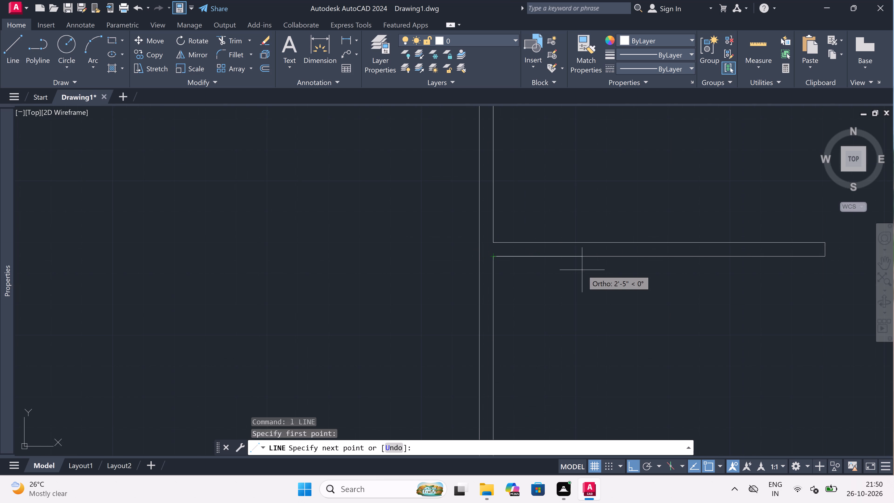
text(2')
key(space)
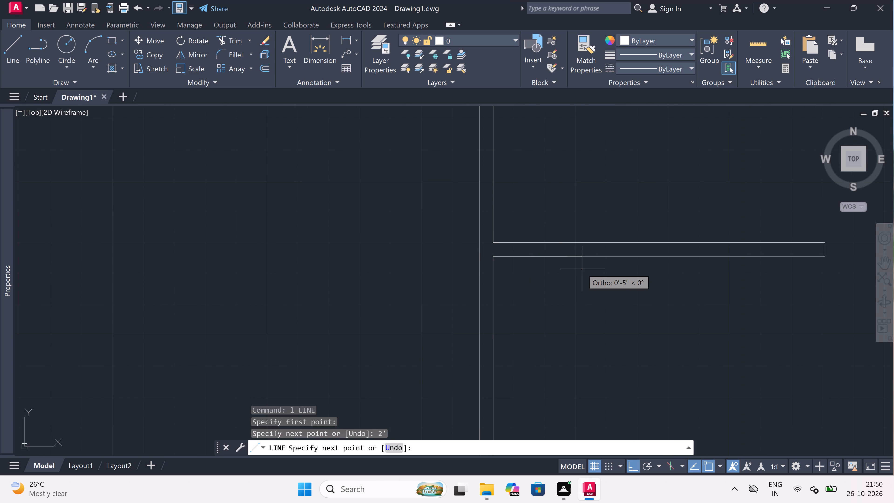
scroll(582, 269, down, 3)
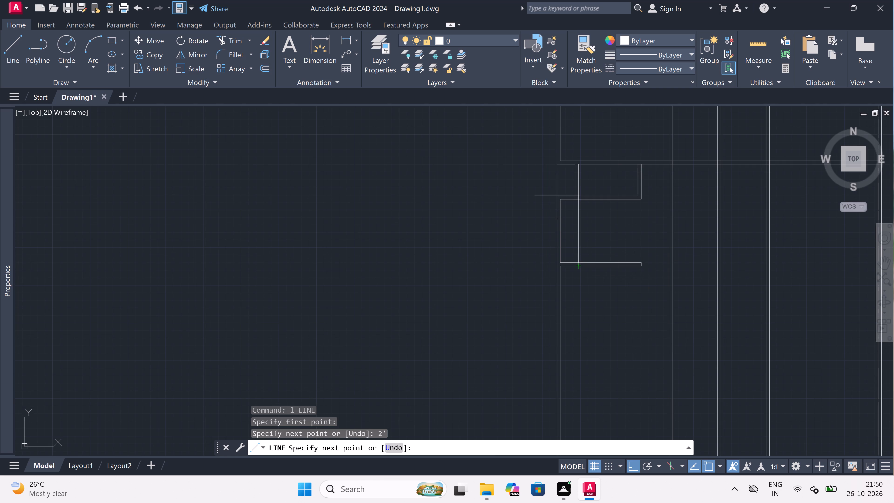
scroll(569, 276, up, 3)
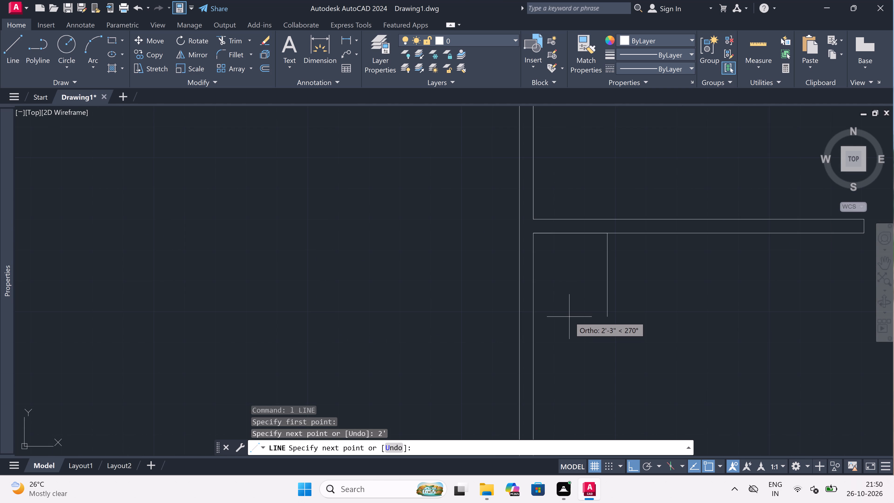
text(3'6)
text(")
key(space)
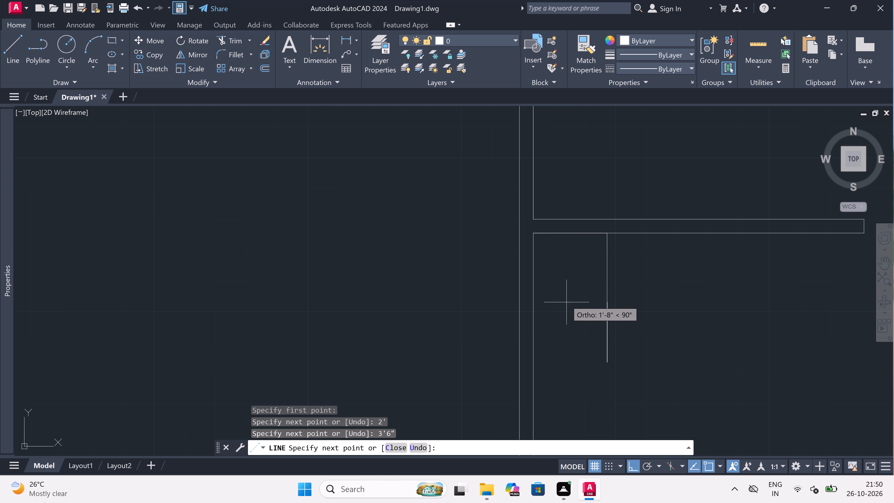
Continue the outline horizontally until aligned with the new wall's free end, and close it up to that wall's lower corner.
scroll(566, 300, down, 4)
scroll(610, 323, up, 4)
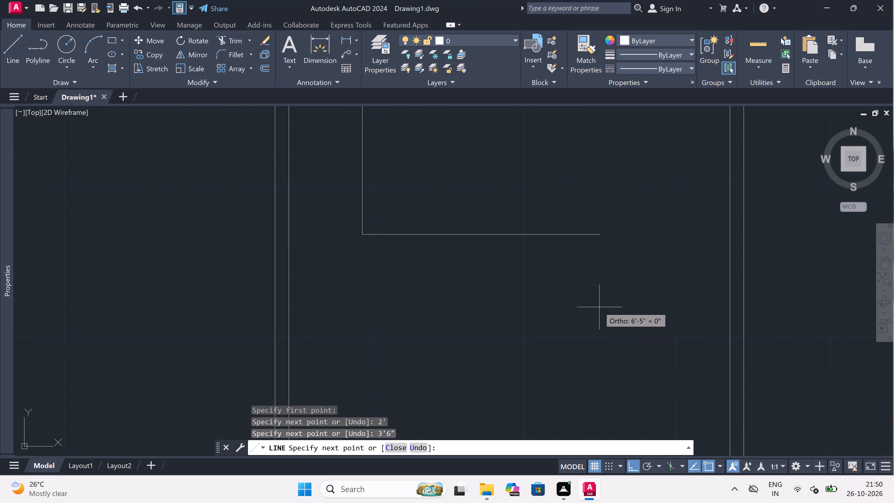
scroll(570, 327, down, 2)
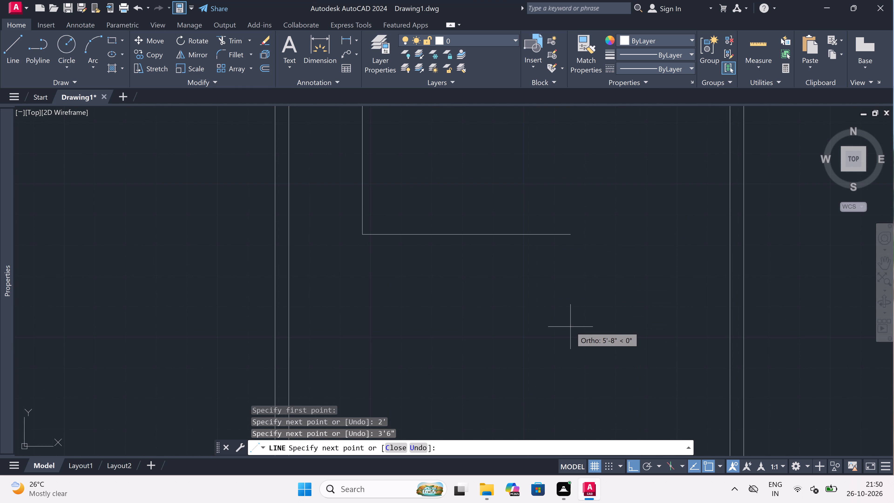
scroll(570, 327, down, 1)
scroll(561, 283, up, 2)
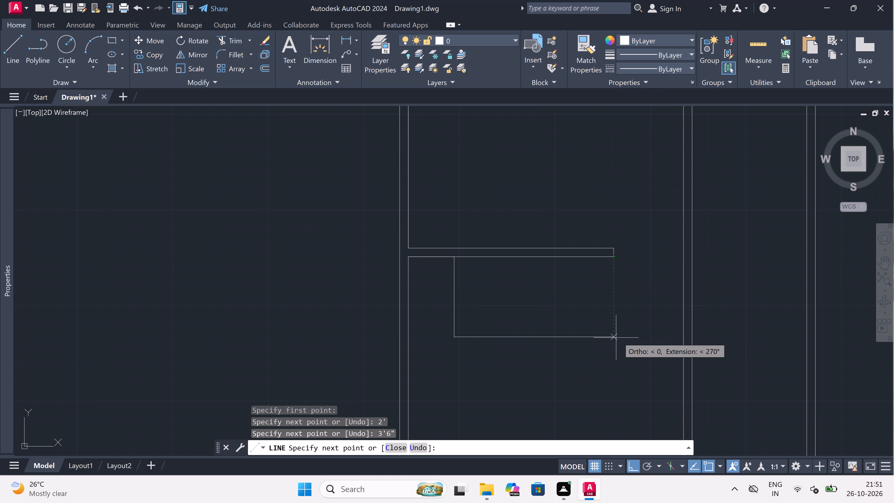
drag(617, 337, 617, 326)
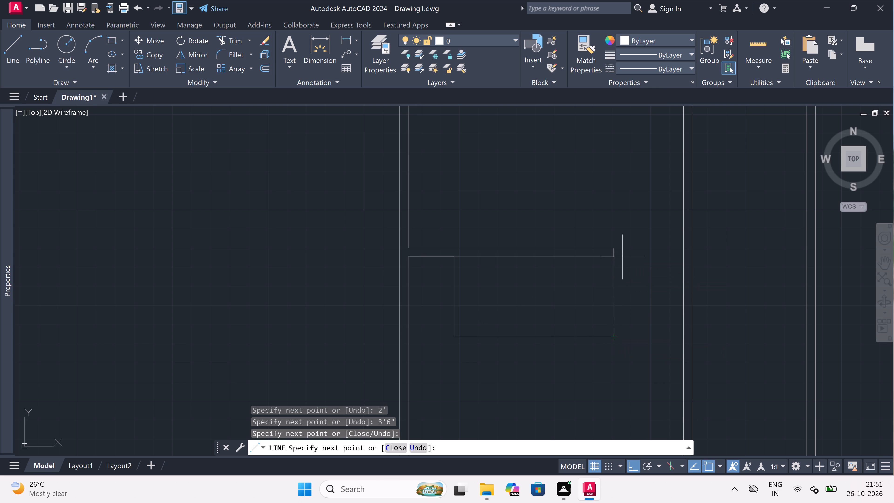
click(613, 256)
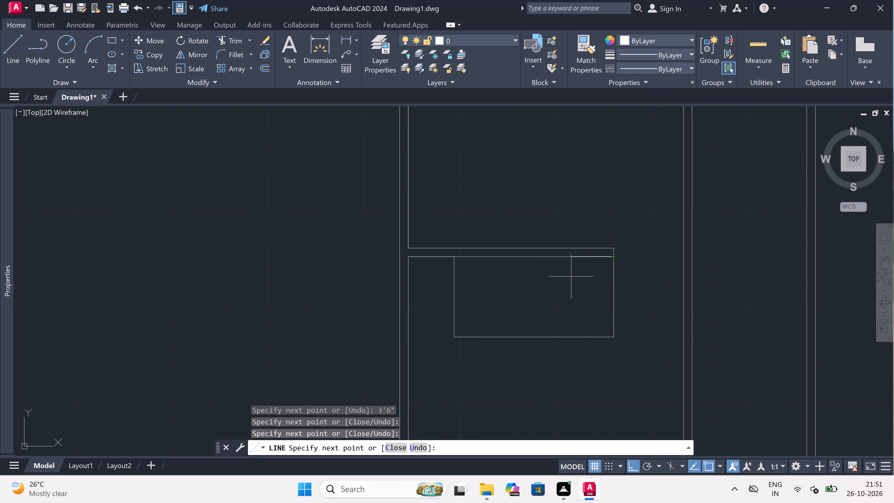
Continue the line 4.5" inward along the horizontal wall's lower face, and down to the outline's bottom line for the right side's second face.
text(4.5)
text(")
key(space)
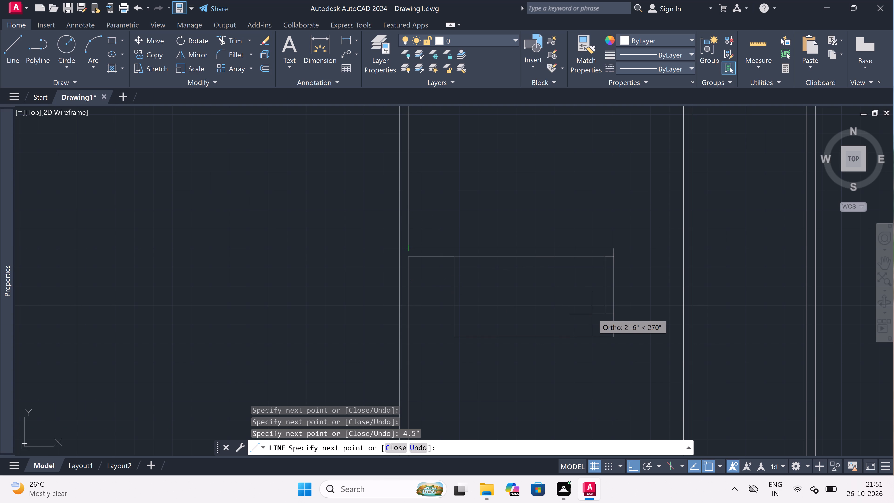
scroll(593, 308, up, 2)
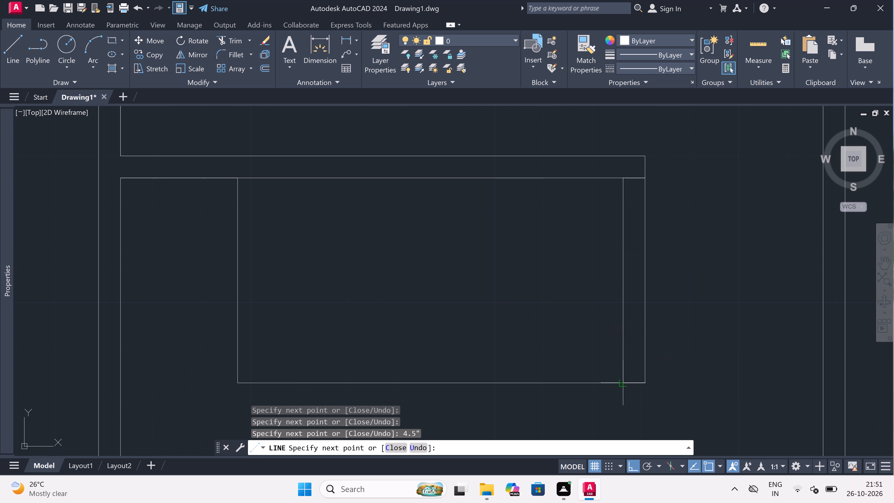
drag(626, 386, 626, 384)
scroll(613, 331, down, 3)
scroll(618, 361, up, 4)
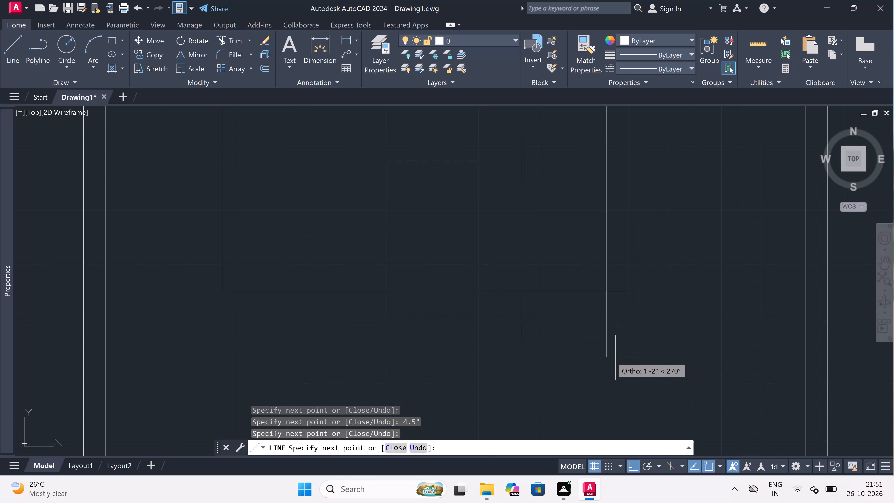
Continue the line 4.5" below the outline's bottom line, and horizontally until aligned with the outline's left side.
text(4.5)
text(")
key(space)
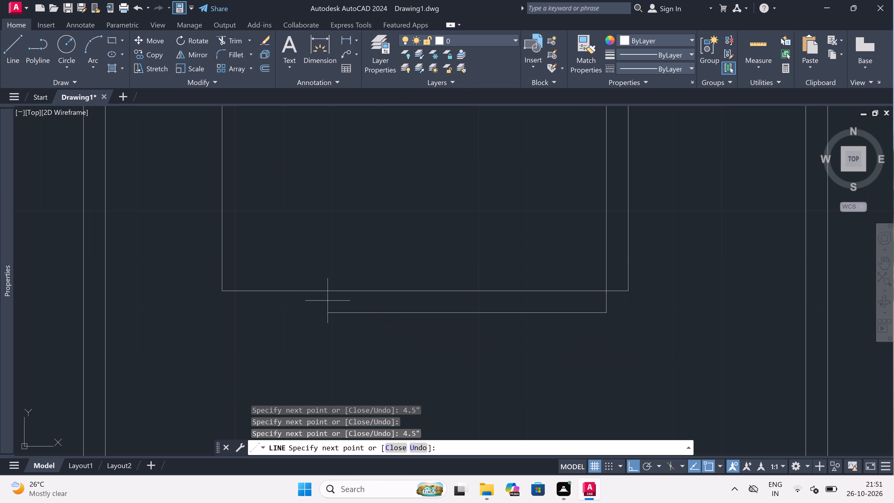
scroll(196, 295, up, 2)
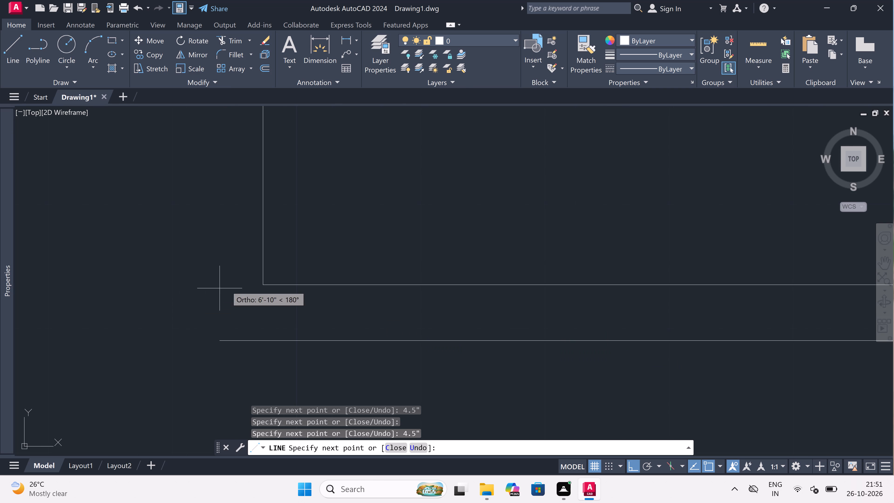
click(261, 338)
scroll(301, 328, down, 3)
scroll(234, 326, up, 2)
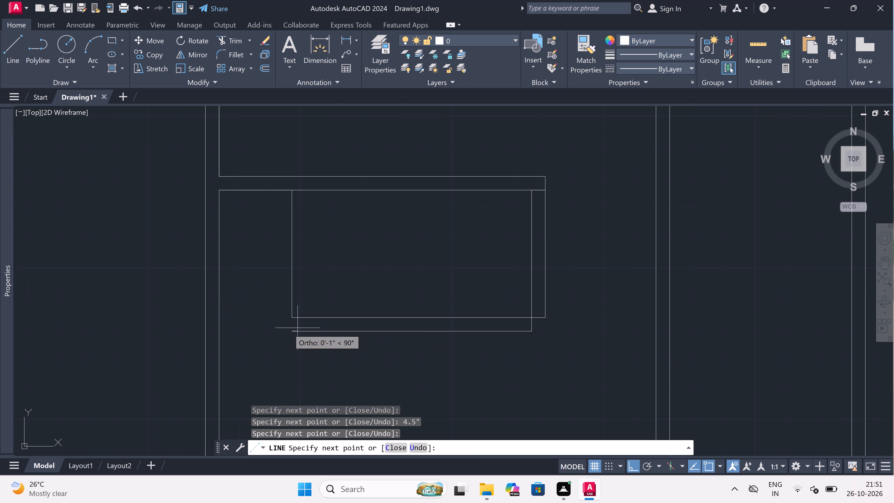
Continue the line 4.5" past the outline's left side, and up to the horizontal wall's lower face.
scroll(235, 326, up, 1)
text(4.5)
text(")
key(space)
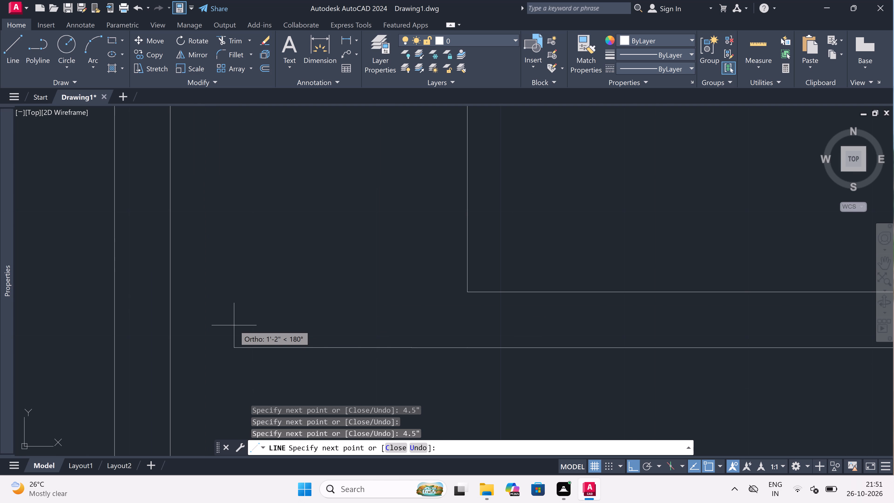
scroll(408, 307, down, 4)
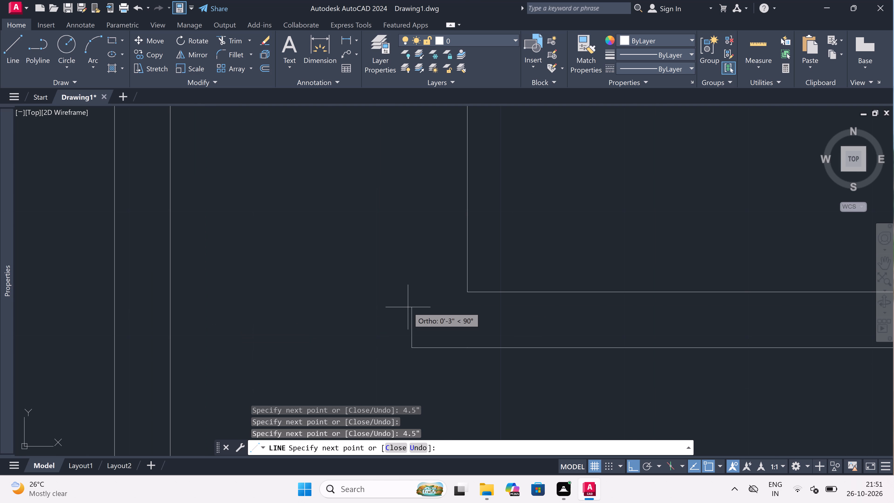
scroll(401, 224, up, 2)
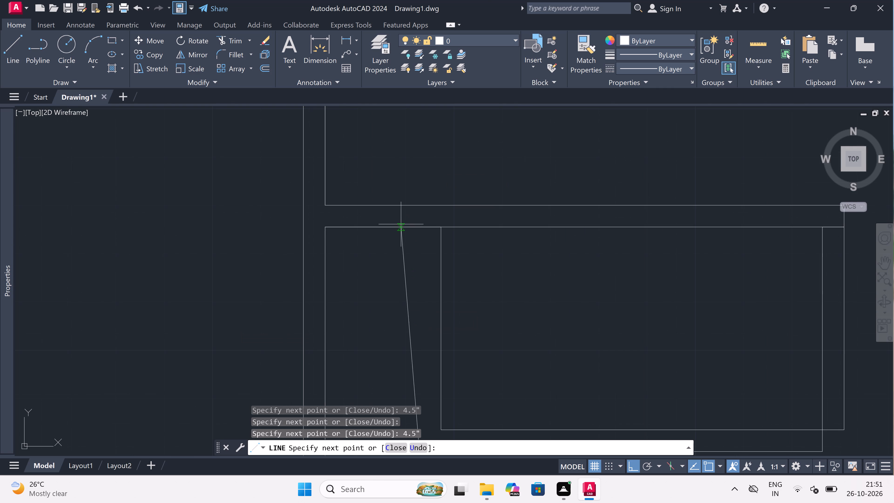
click(422, 224)
key(Escape)
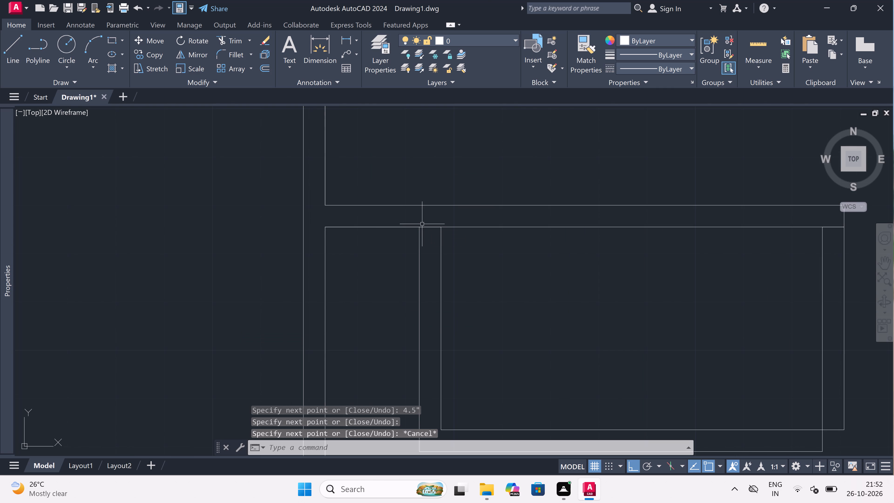
Trim the horizontal wall's lower face between the two lines of the enclosure's left wall.
text(tr)
key(space)
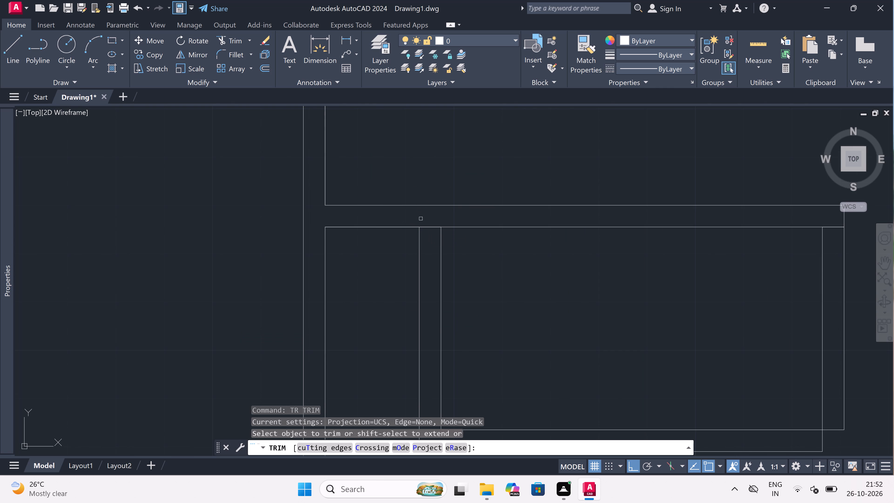
click(421, 219)
click(421, 224)
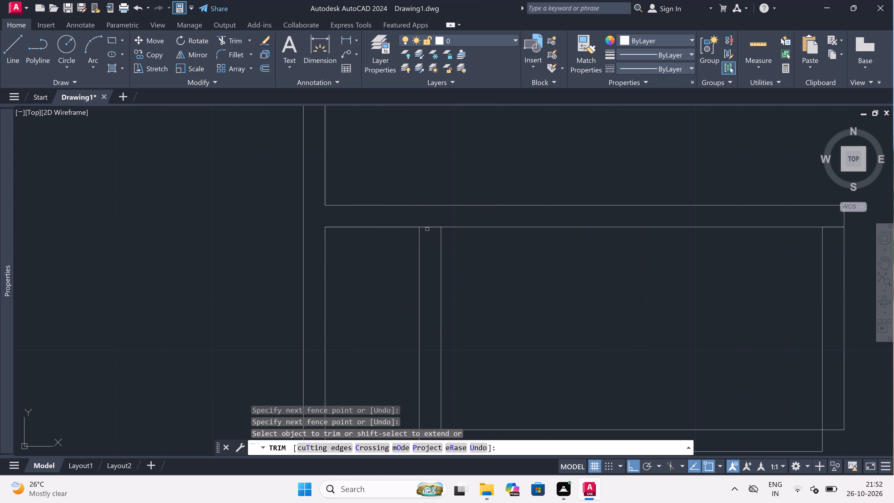
click(430, 226)
click(428, 229)
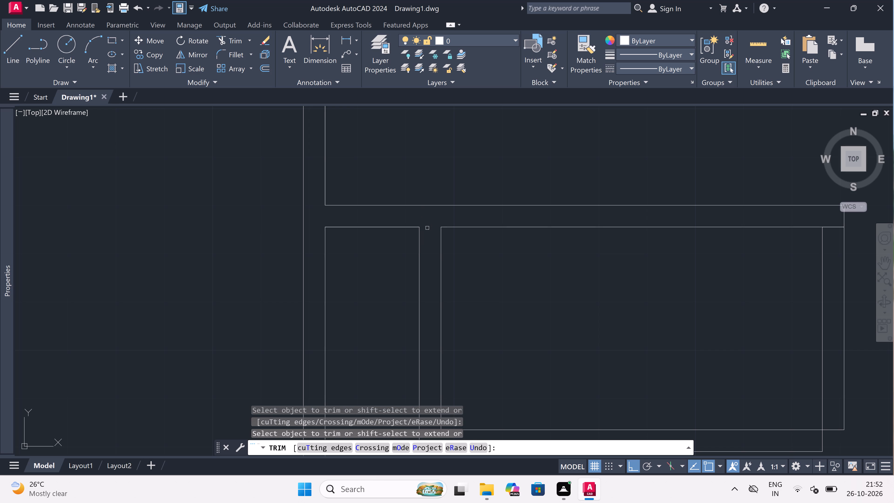
Trim the leftover line pieces crossing the wall thickness at the enclosure's upper-right and lower-right corners.
scroll(416, 221, down, 4)
scroll(547, 242, up, 2)
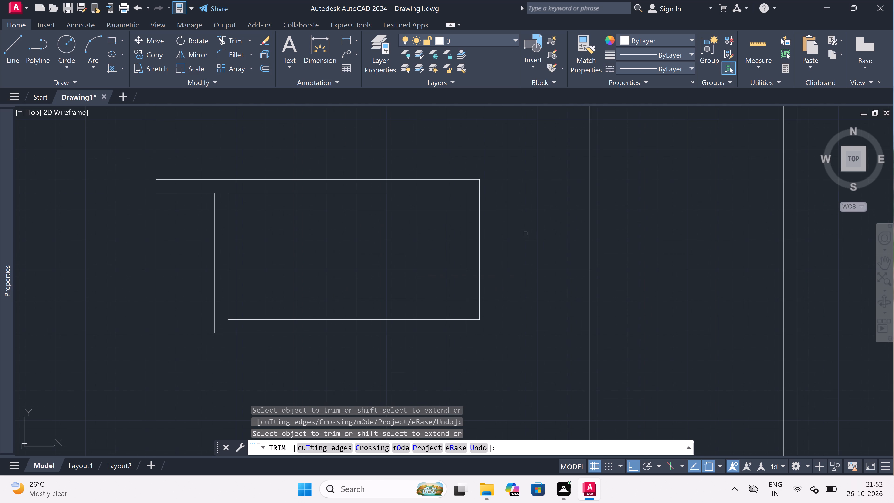
click(474, 190)
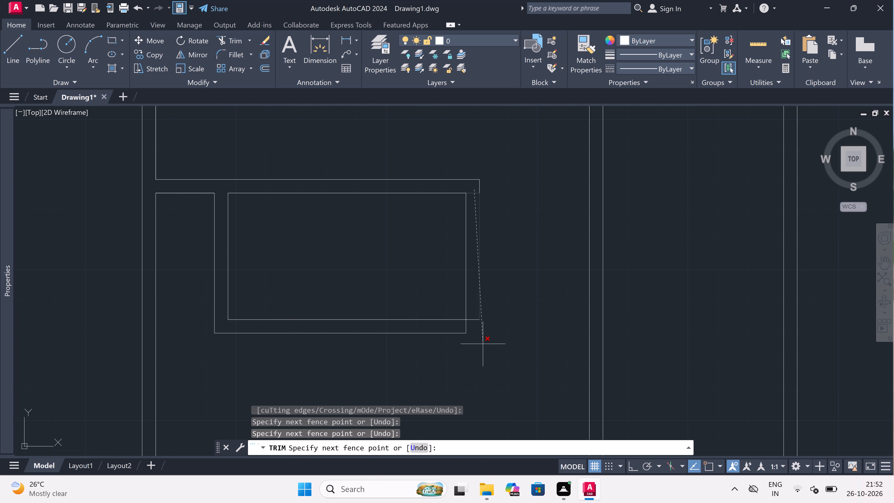
scroll(480, 336, up, 2)
click(466, 326)
scroll(458, 323, up, 1)
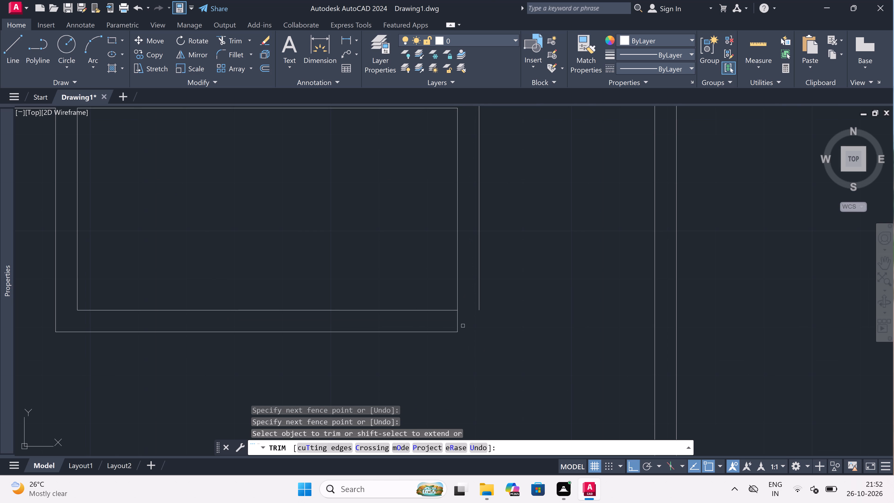
scroll(458, 323, up, 1)
click(457, 323)
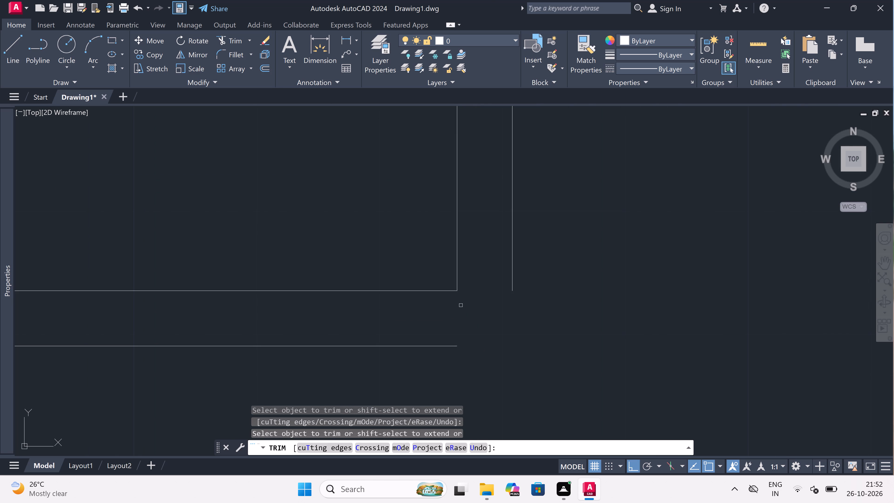
Fillet the enclosure's outer bottom and outer right lines into a sharp corner.
key(Escape)
text(f)
key(space)
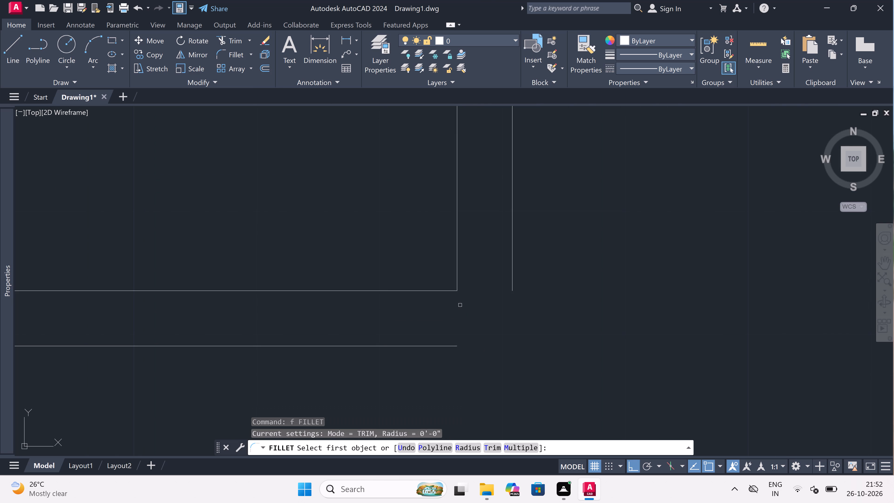
click(435, 347)
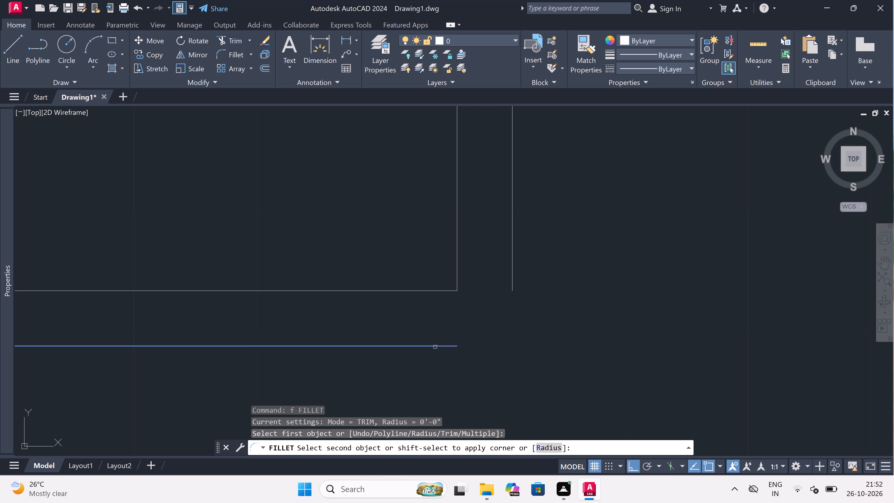
click(513, 240)
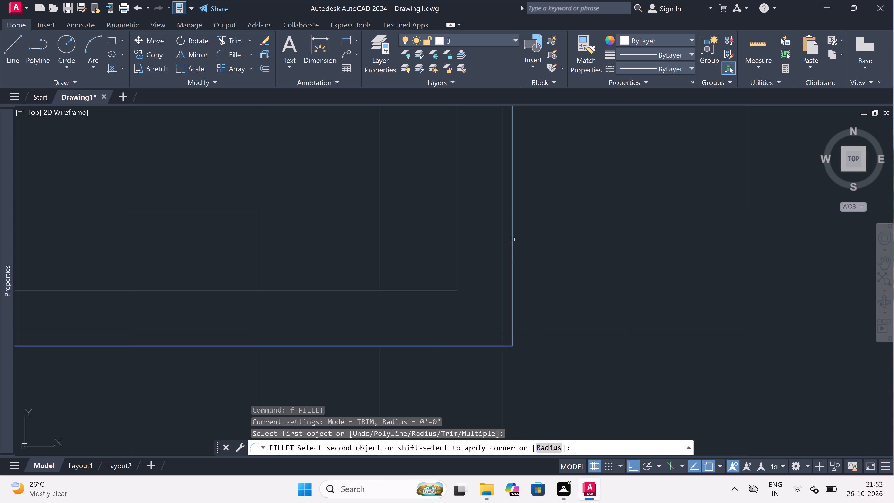
scroll(486, 294, down, 6)
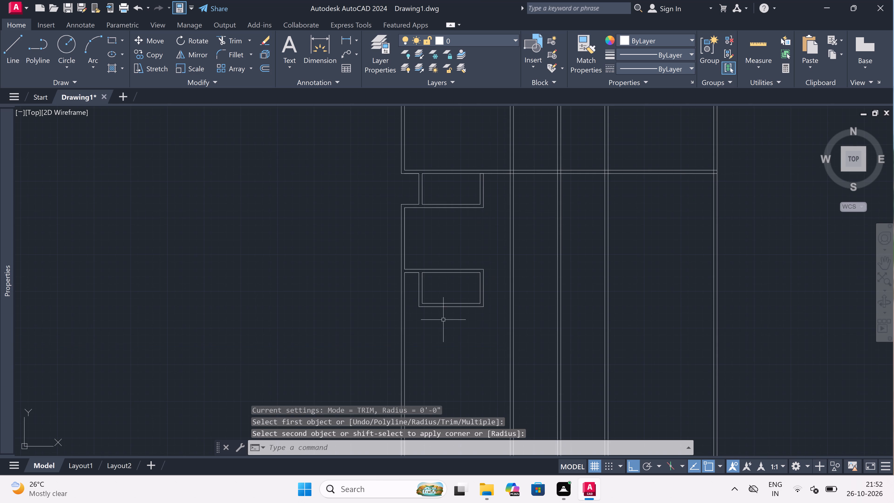
scroll(422, 308, up, 1)
key(Escape)
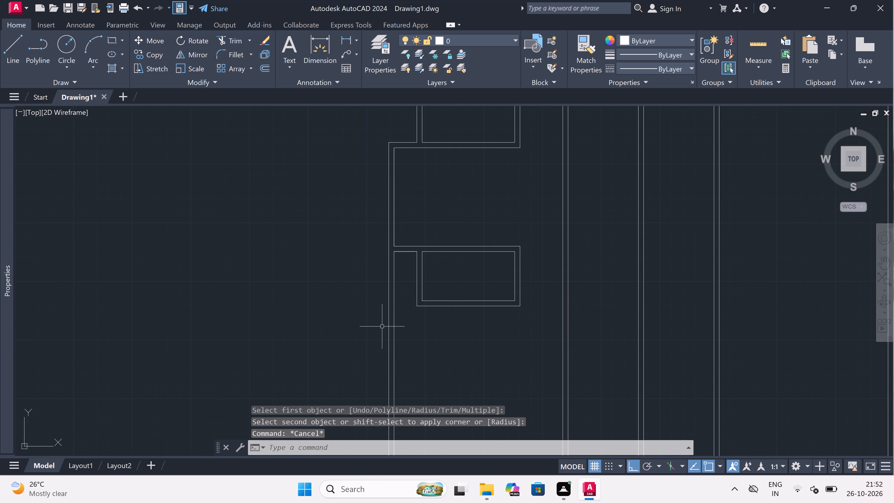
Draw a horizontal line from the enclosure's inner lower-left corner to the left wall's outer face.
text(l)
key(space)
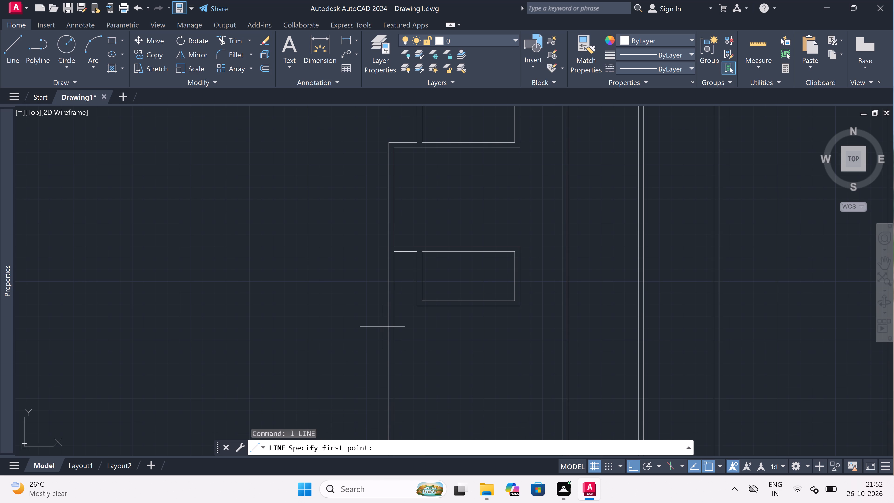
scroll(402, 309, up, 1)
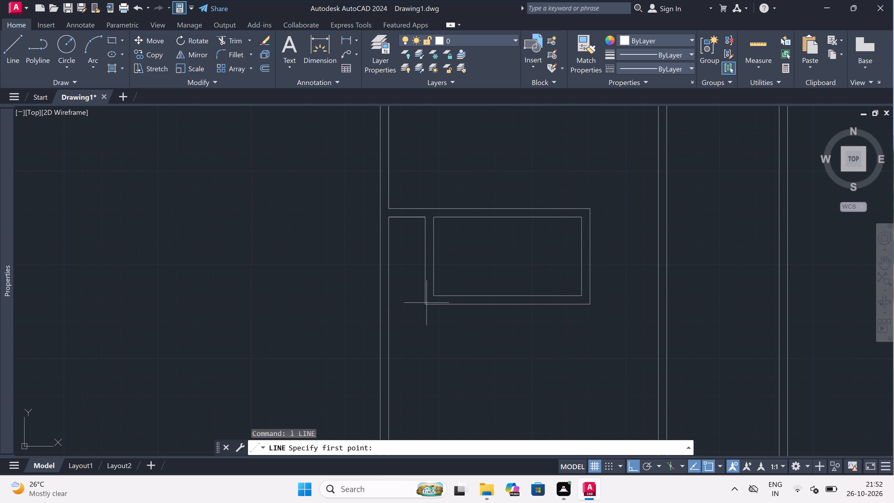
scroll(442, 286, up, 2)
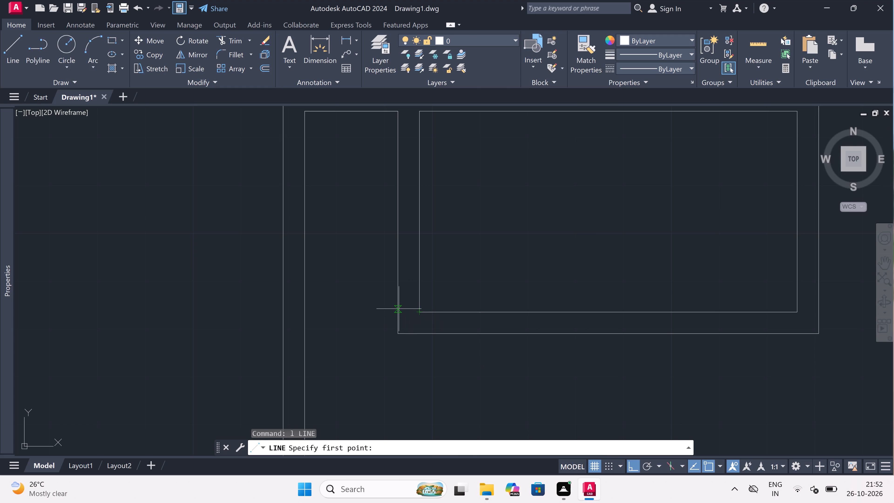
scroll(383, 300, down, 2)
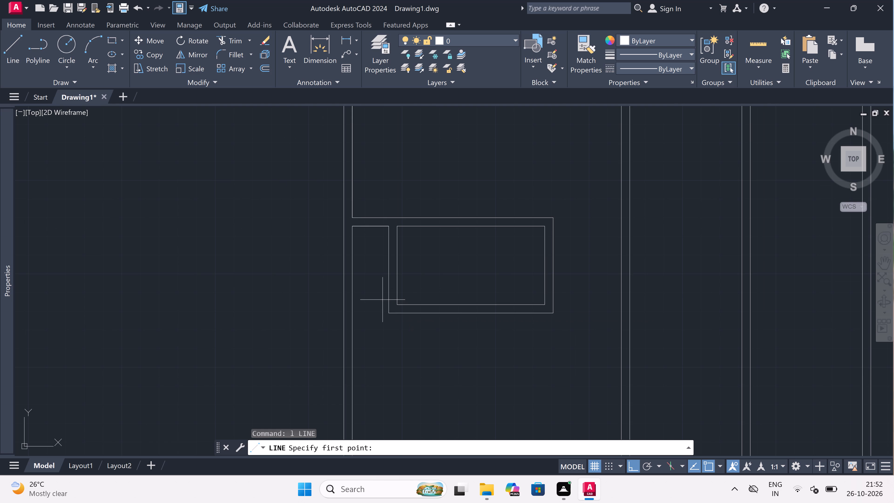
scroll(383, 300, down, 1)
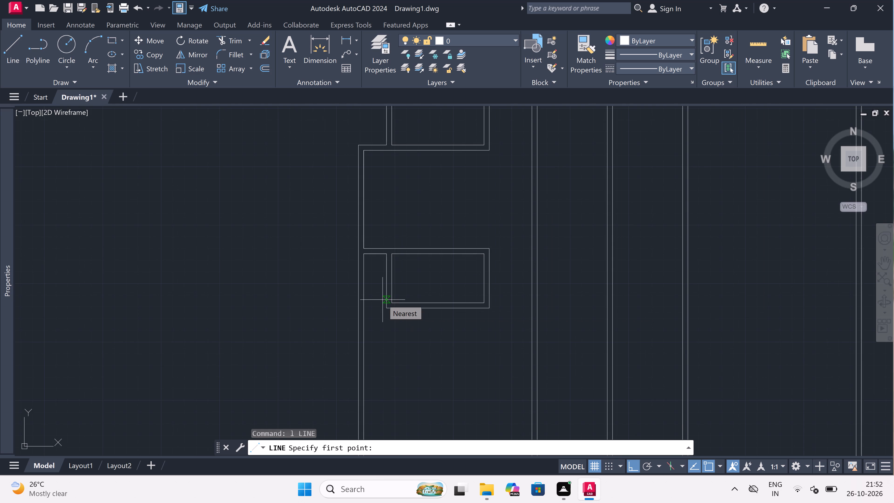
scroll(382, 299, down, 1)
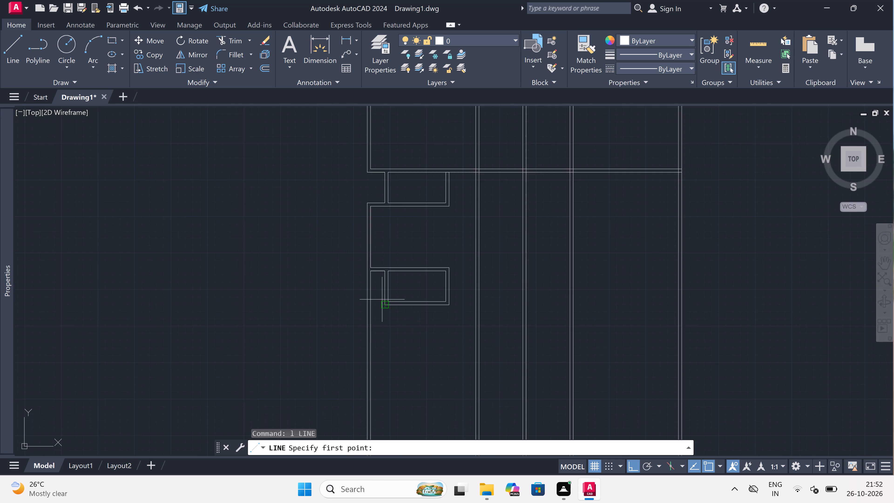
scroll(382, 299, down, 1)
scroll(382, 299, up, 4)
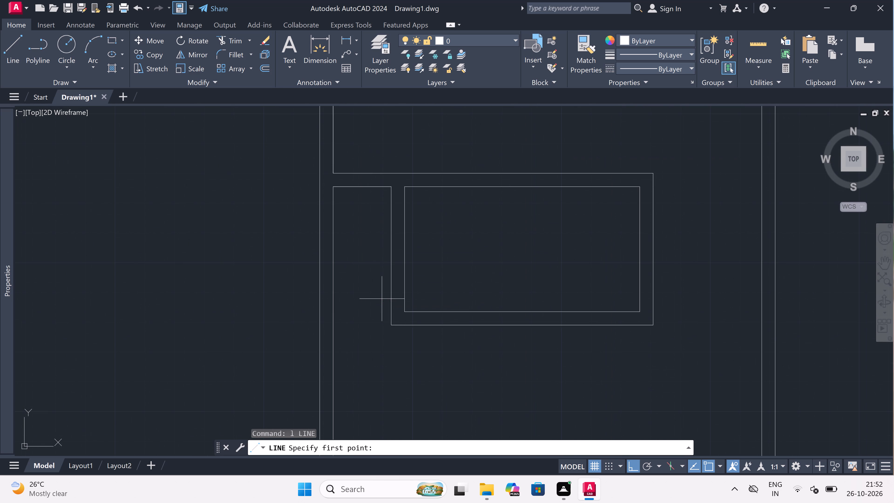
scroll(391, 306, up, 2)
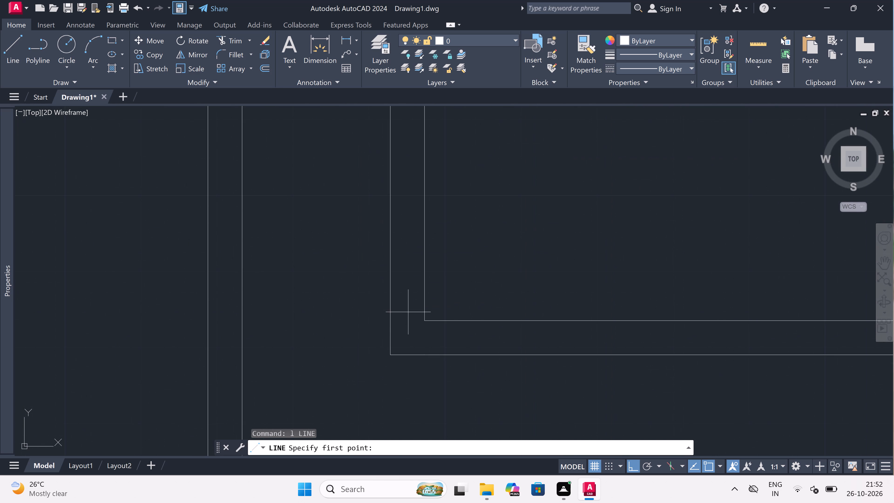
click(423, 319)
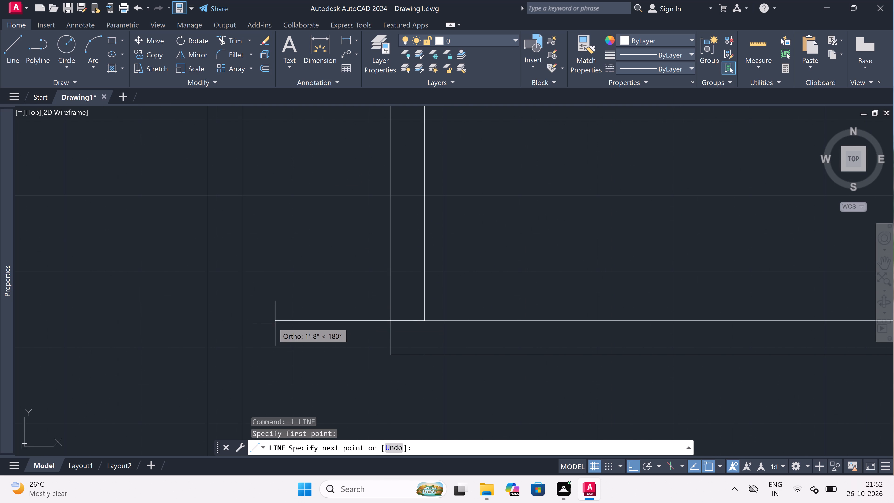
click(206, 318)
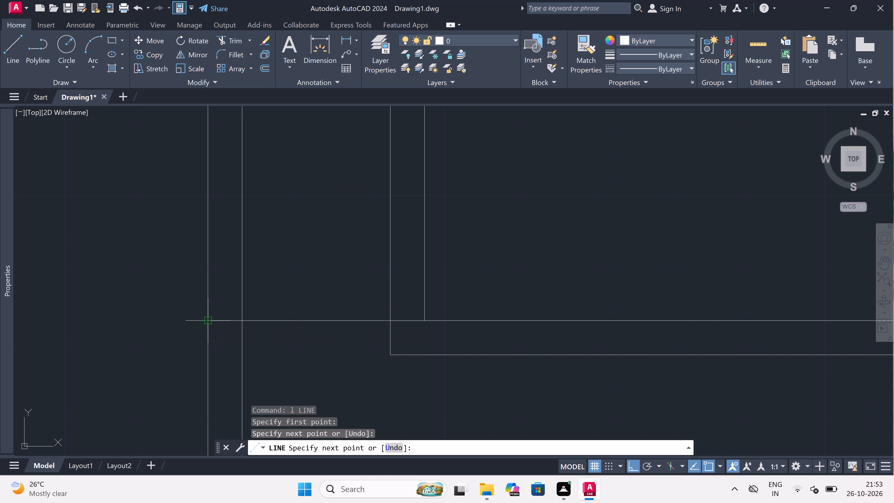
key(Escape)
Draw a horizontal line from the enclosure's outer lower-left corner to the left wall's inner face.
key(space)
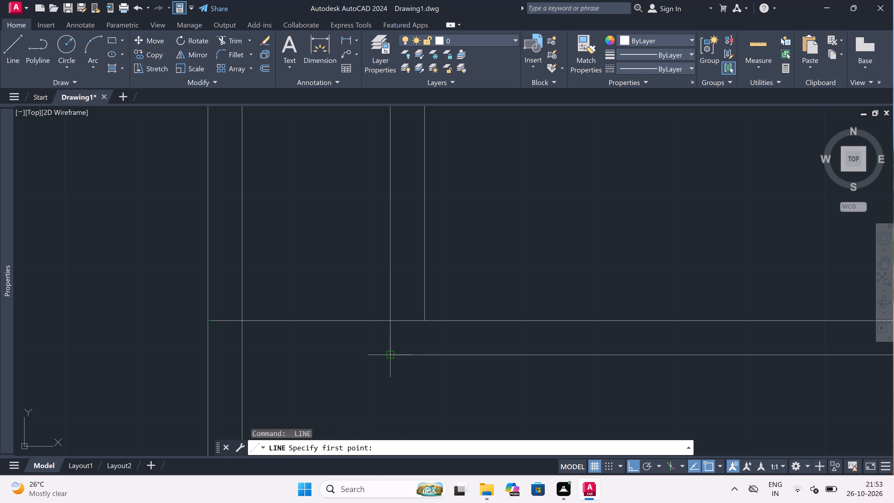
drag(389, 355, 377, 355)
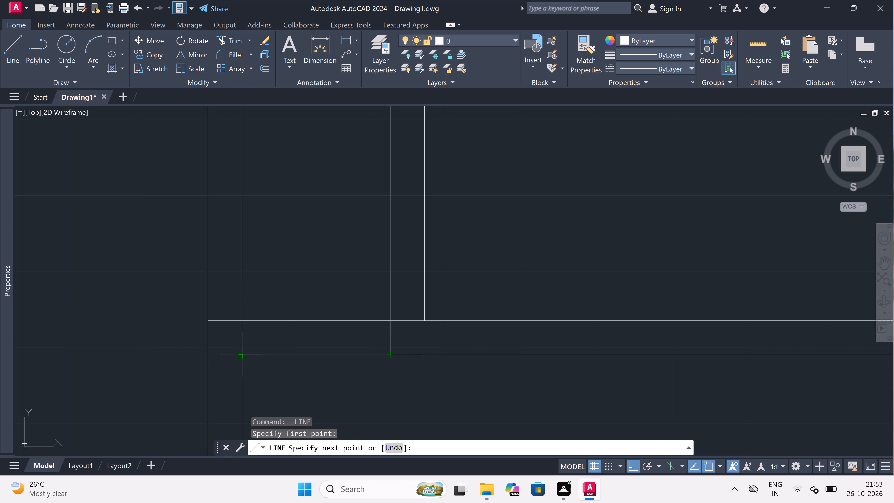
click(244, 356)
Continue the line 10' straight down along the left wall's inner face.
scroll(247, 321, down, 3)
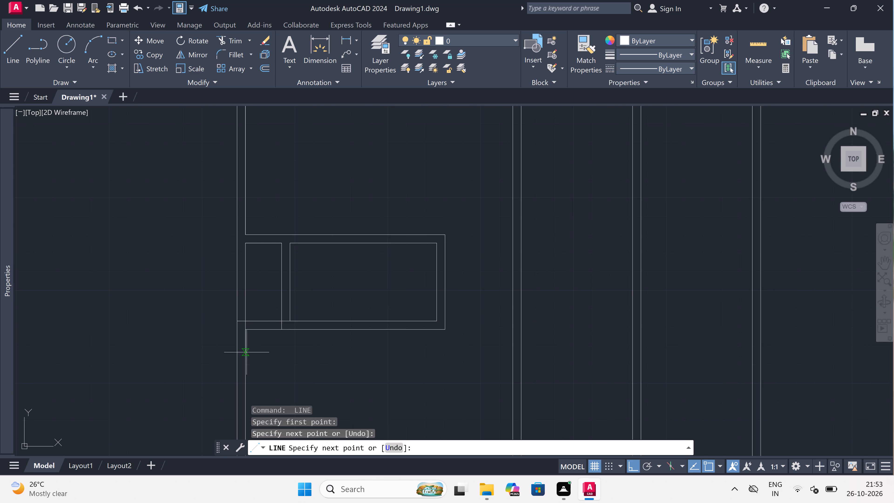
scroll(256, 289, down, 2)
scroll(251, 319, up, 4)
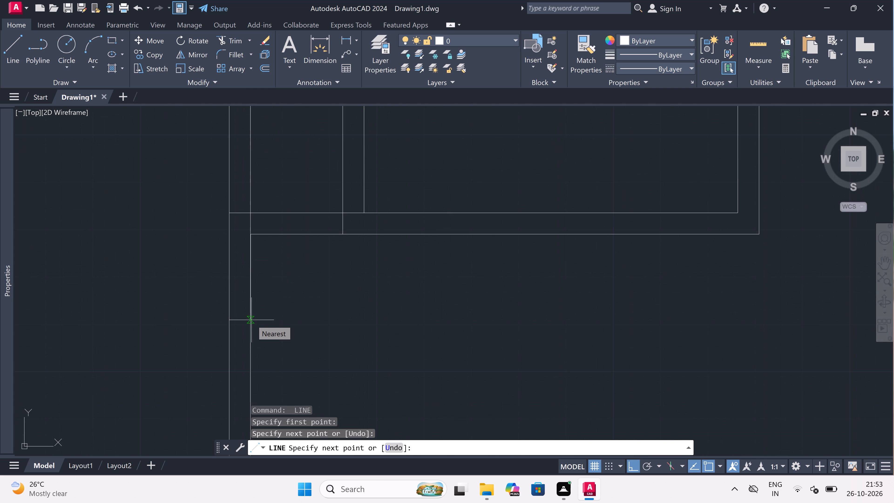
text(10')
key(space)
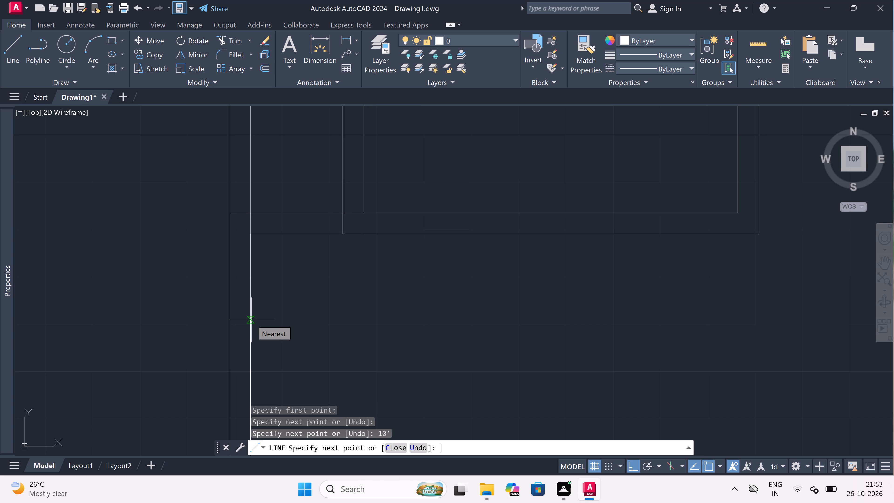
Continue the line horizontally across the plan to the right wall's inner face.
scroll(249, 291, down, 4)
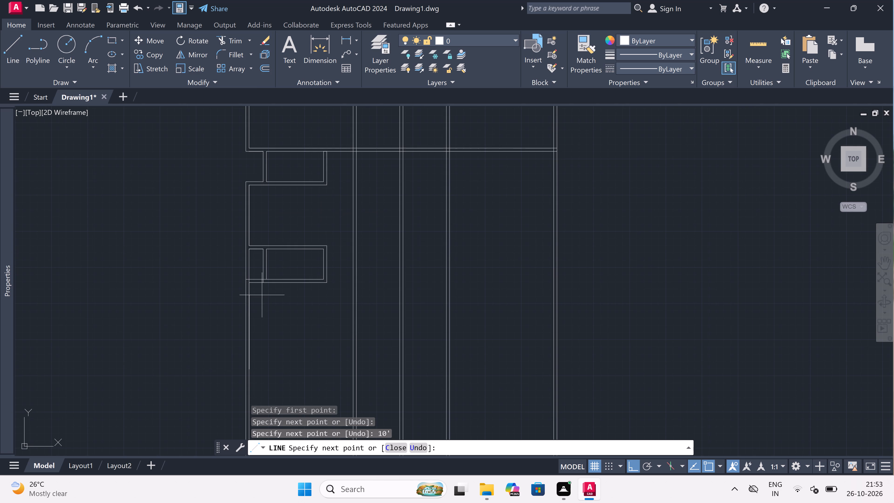
scroll(300, 341, down, 1)
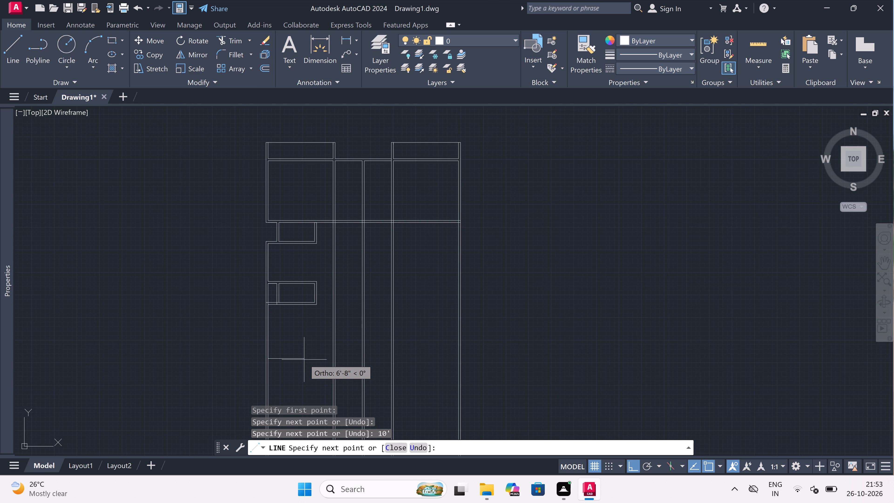
scroll(304, 357, up, 2)
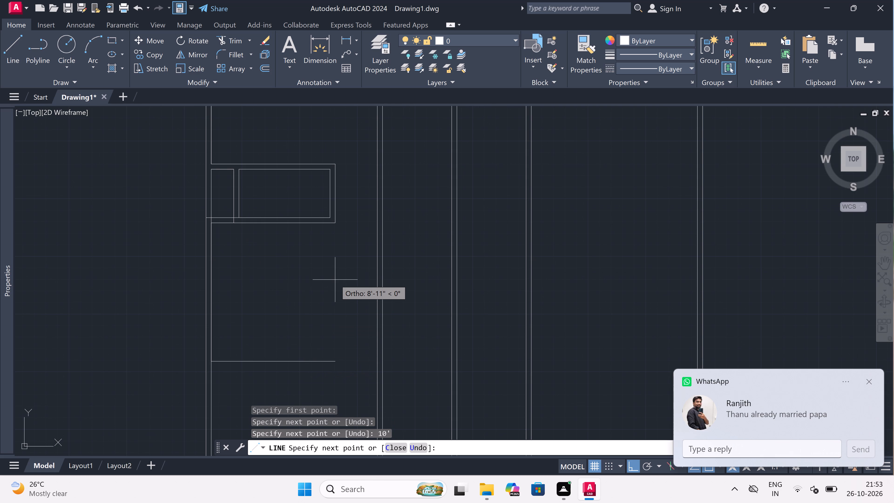
scroll(335, 280, down, 3)
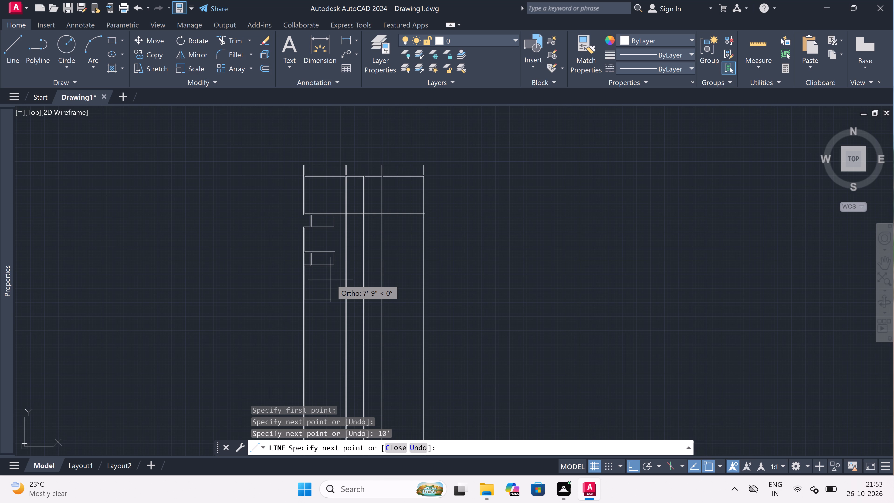
scroll(331, 280, up, 3)
scroll(336, 293, down, 2)
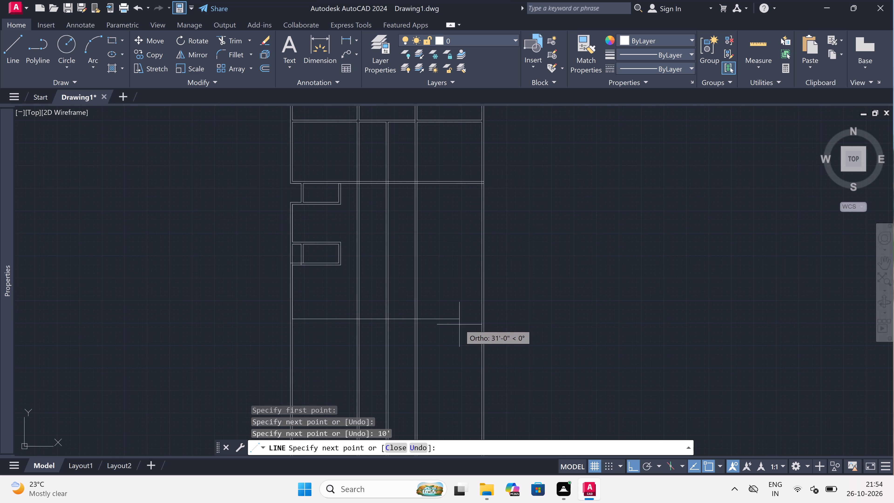
scroll(459, 324, up, 3)
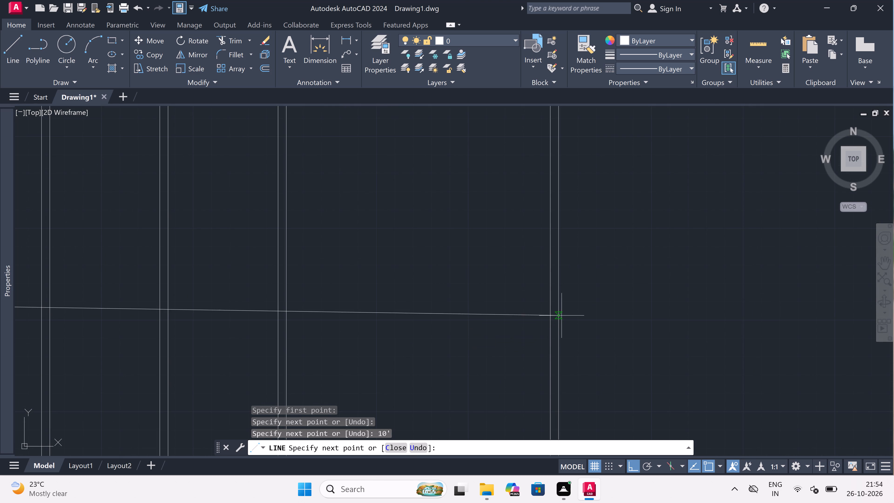
click(548, 302)
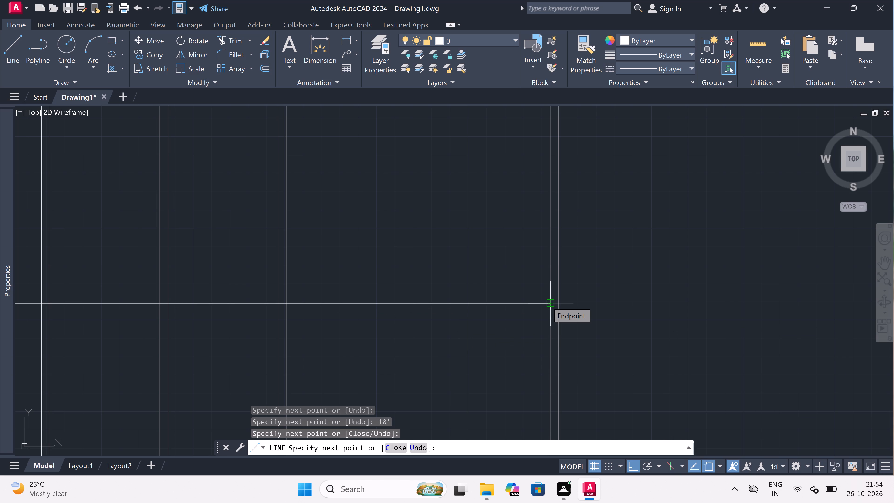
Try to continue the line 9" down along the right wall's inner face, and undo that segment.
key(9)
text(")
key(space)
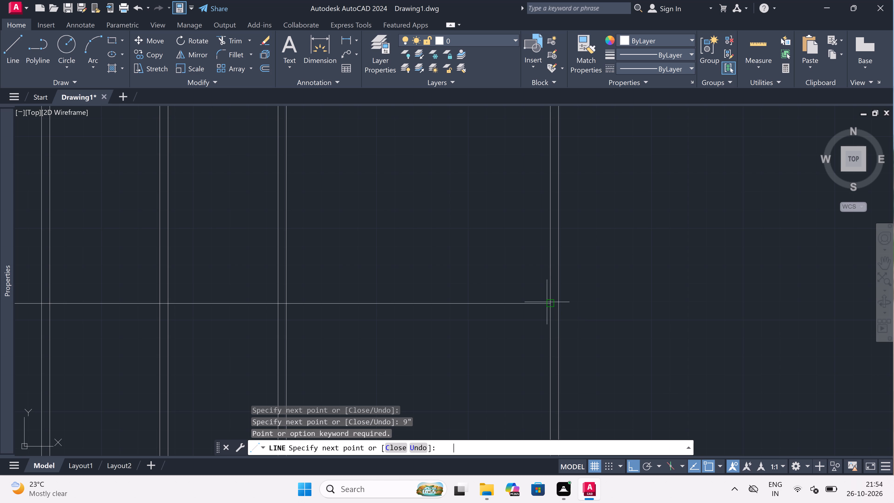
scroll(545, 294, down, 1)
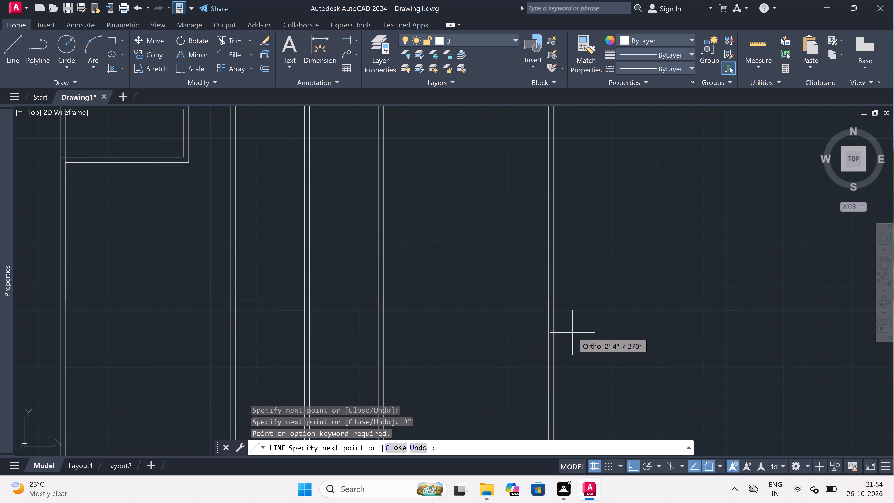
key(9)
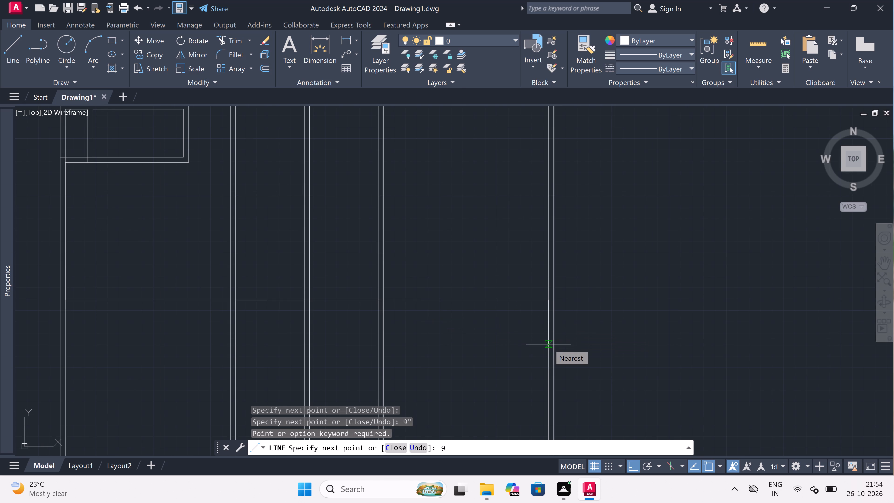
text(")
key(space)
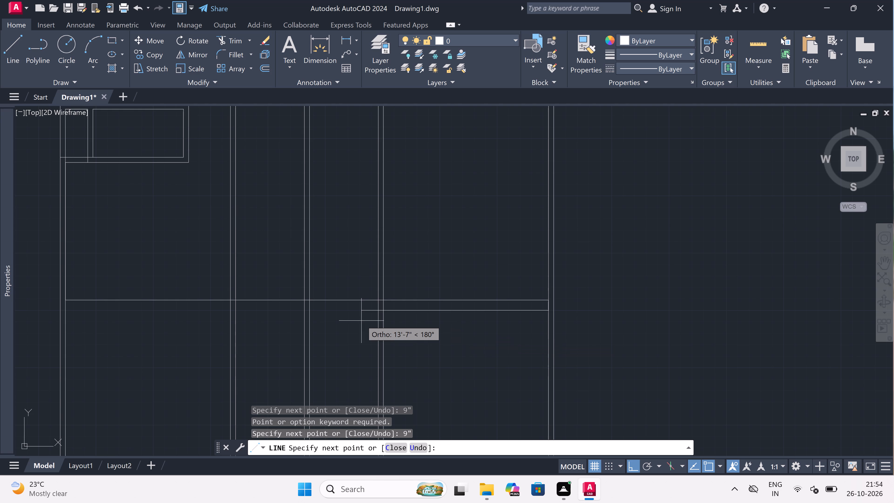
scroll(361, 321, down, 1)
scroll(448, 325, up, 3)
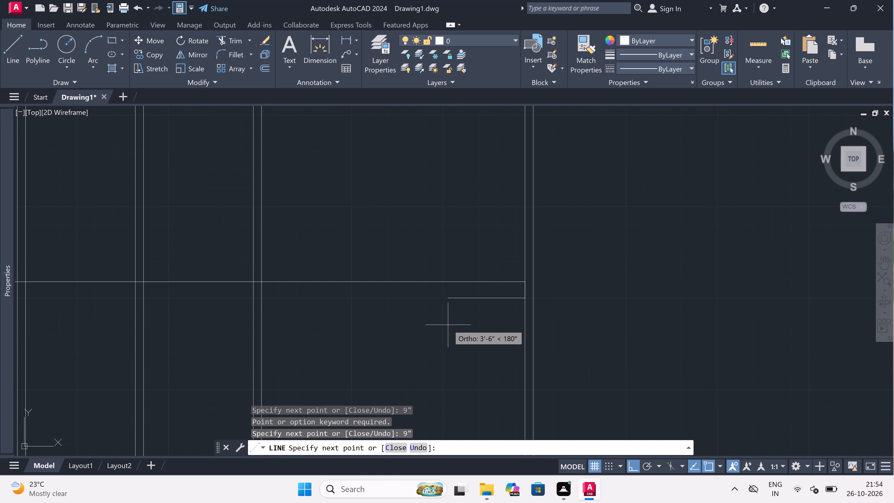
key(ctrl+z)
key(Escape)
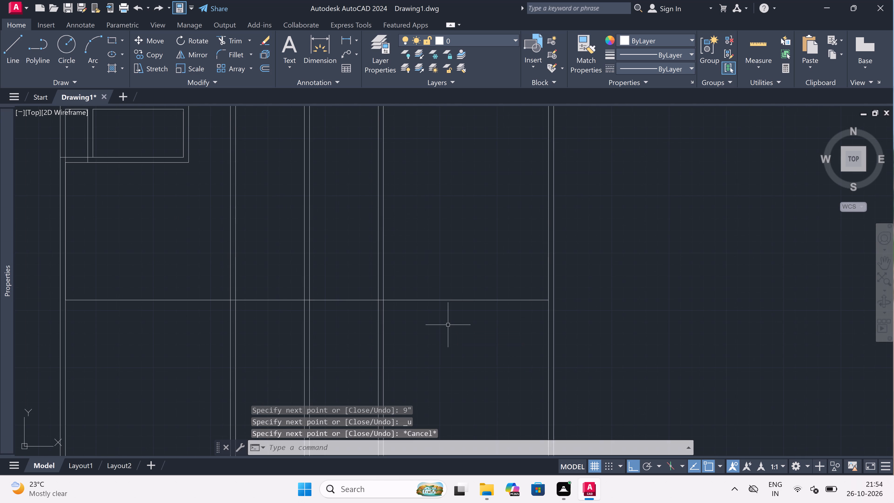
Draw a short line from the horizontal line's end on the right wall's inner face to its outer face.
text(l)
key(space)
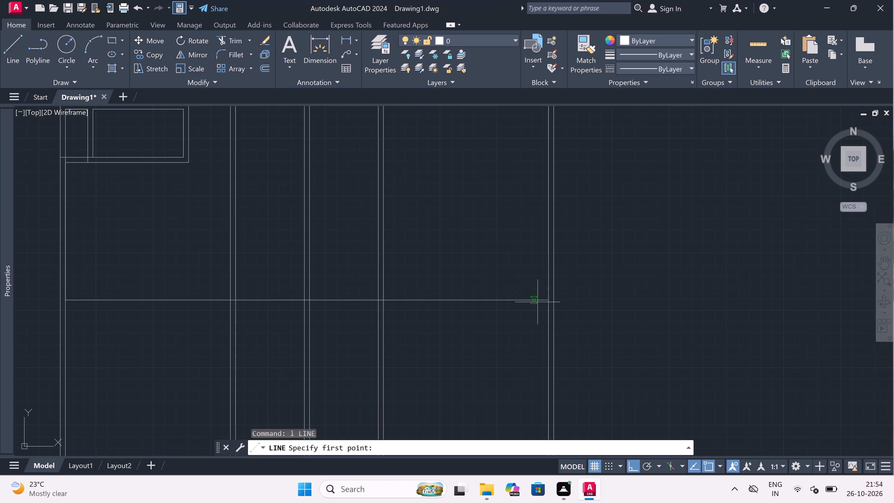
scroll(554, 307, up, 2)
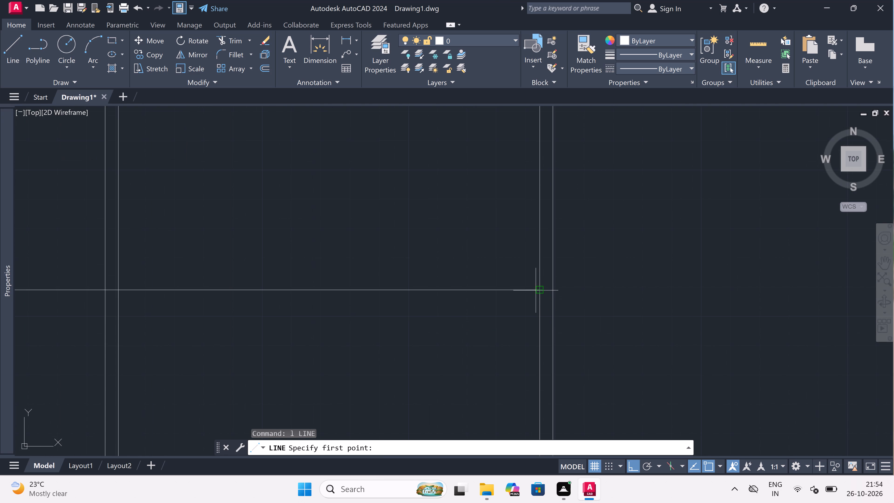
click(536, 290)
scroll(555, 290, up, 3)
click(545, 286)
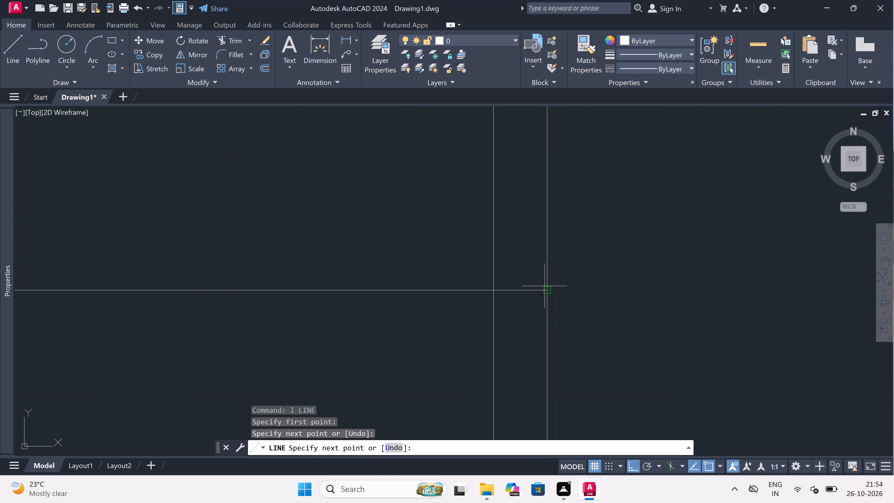
Continue the line 4.5" down the right wall's outer face and across to the left wall's outer face.
key(4)
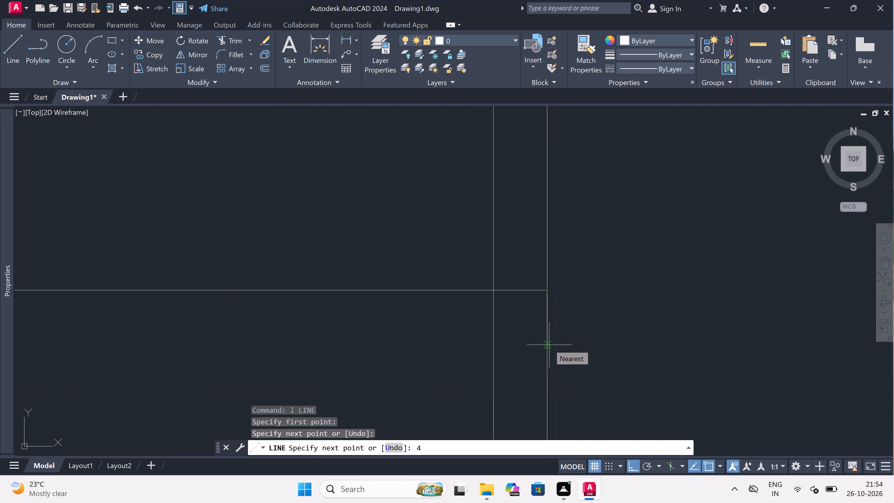
key(period)
key(5)
text(")
key(space)
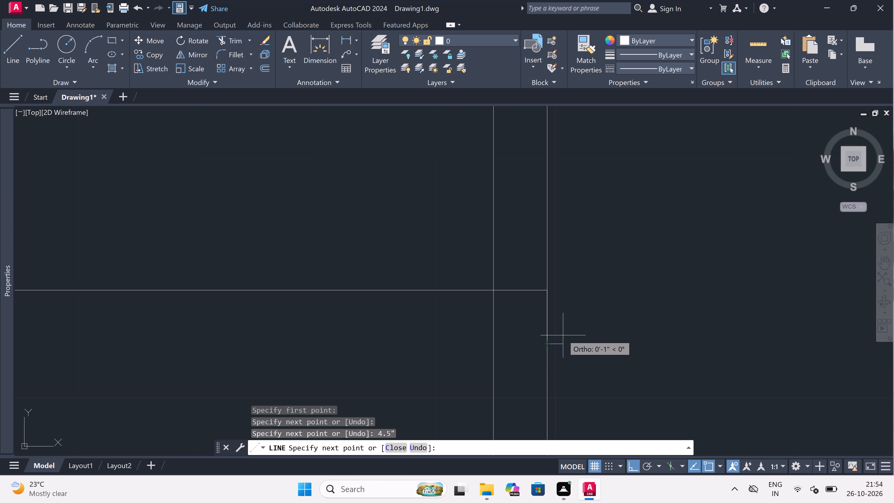
scroll(561, 333, down, 3)
scroll(429, 359, down, 2)
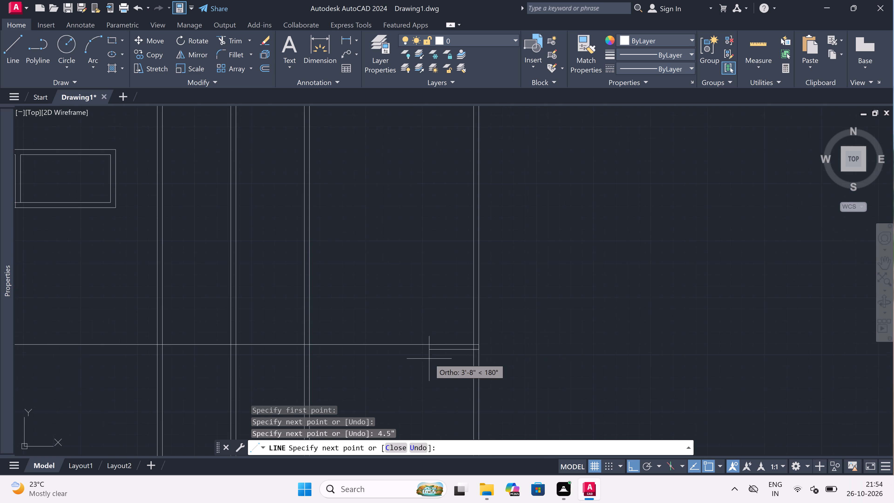
scroll(366, 329, down, 3)
scroll(339, 329, down, 2)
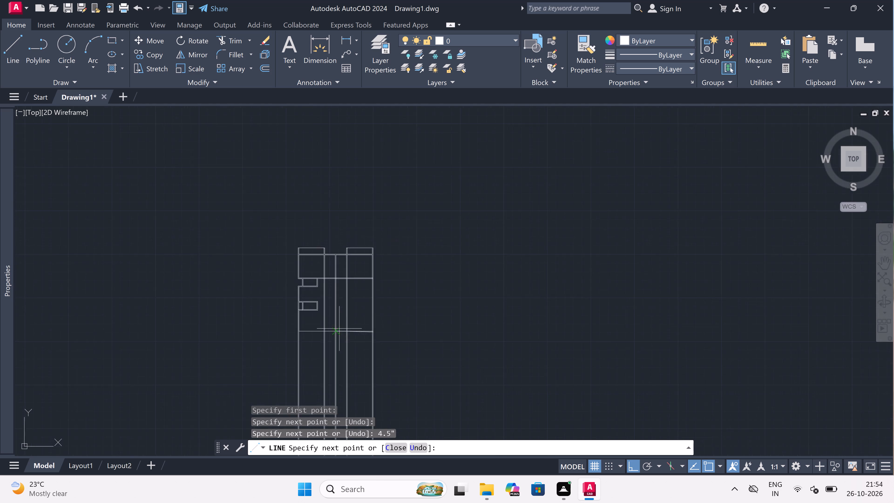
scroll(301, 329, up, 3)
scroll(349, 350, up, 4)
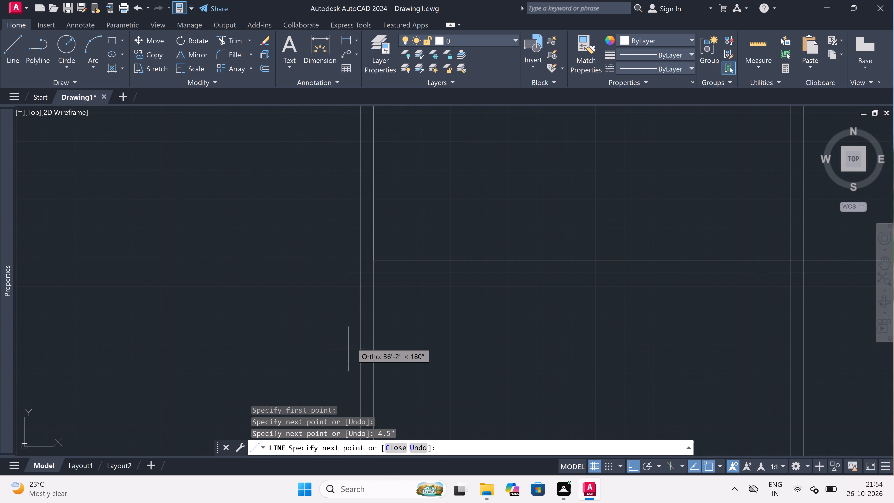
click(362, 276)
key(Escape)
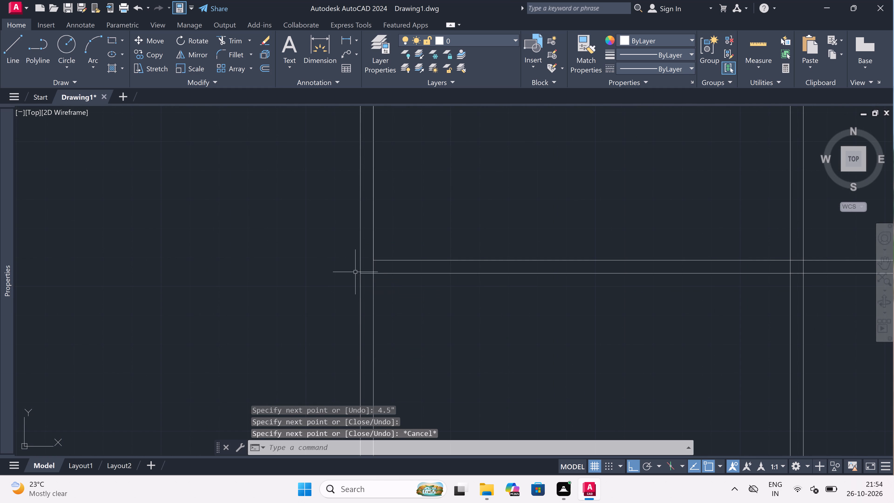
Trim all the vertical wall lines that extend below the bottom wall's outer line.
text(tr)
key(space)
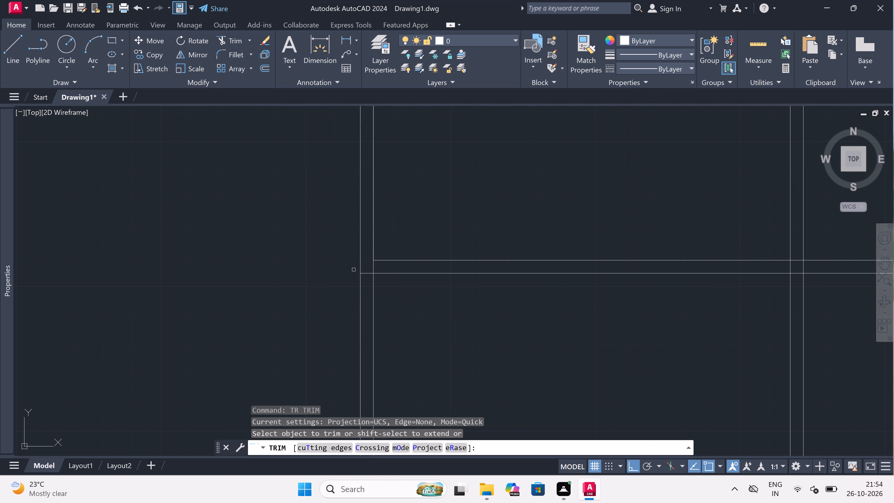
scroll(280, 258, down, 3)
click(279, 281)
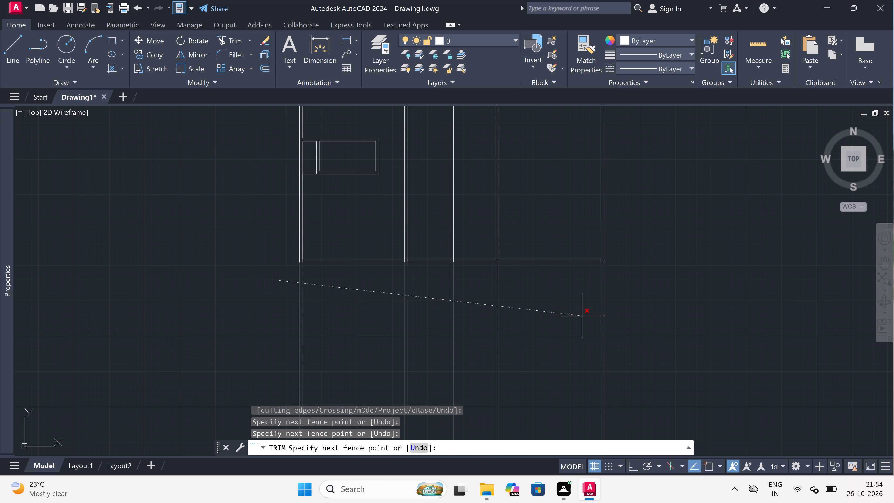
drag(657, 289, 639, 290)
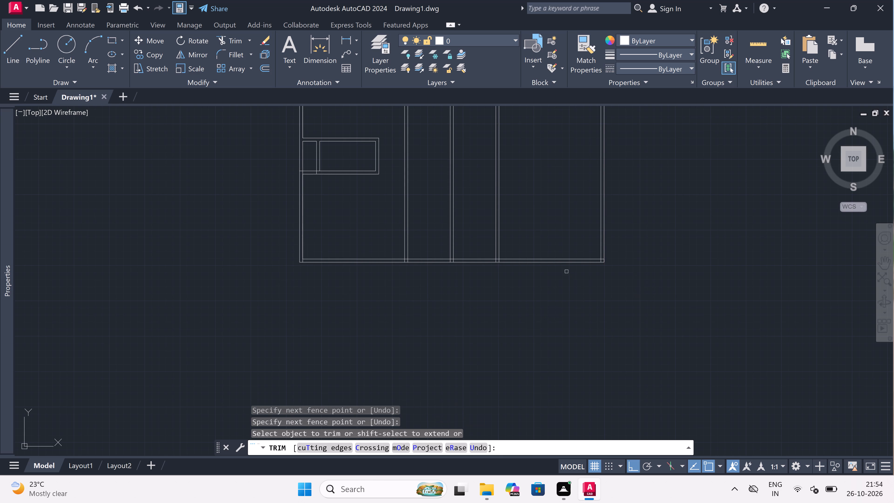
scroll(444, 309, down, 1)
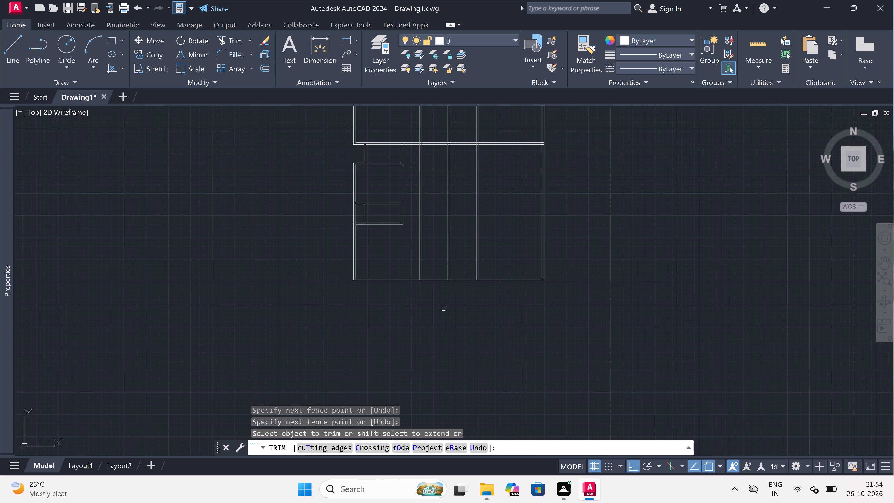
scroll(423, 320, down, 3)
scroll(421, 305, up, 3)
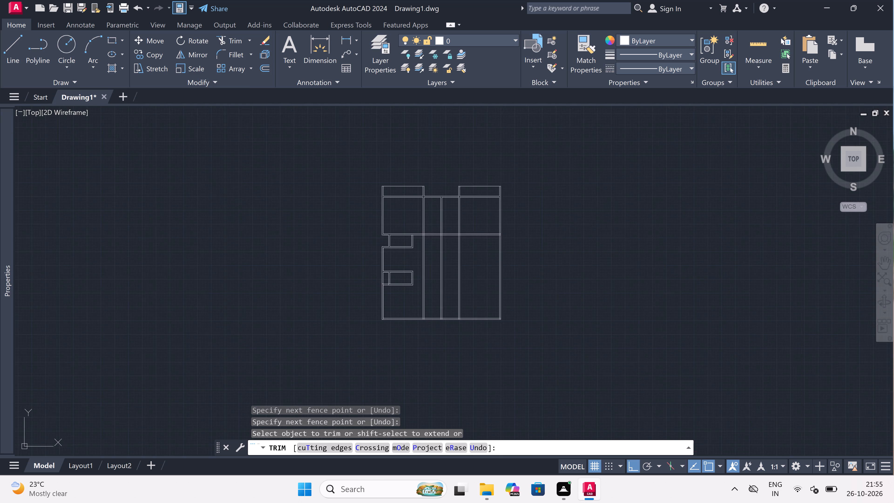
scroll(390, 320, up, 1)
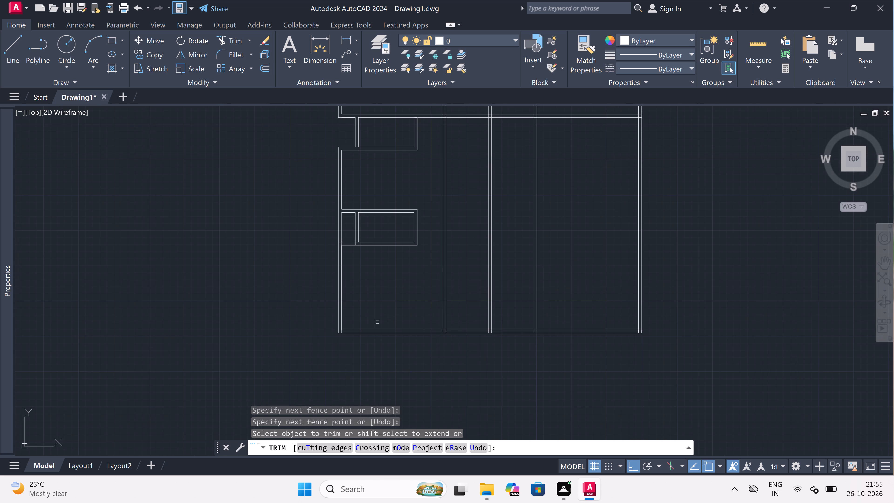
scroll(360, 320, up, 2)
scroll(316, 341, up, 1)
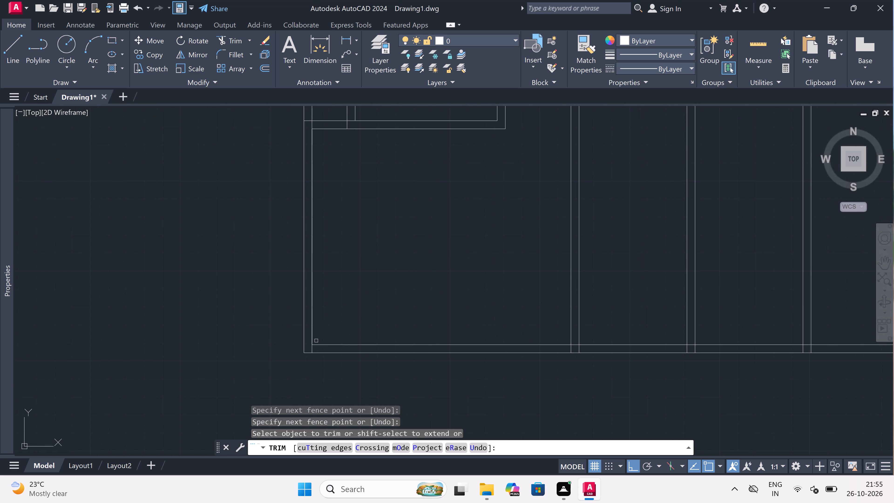
Trim the vertical wall lines between the bottom wall's inner and outer lines, from the left wall to the right wall.
click(304, 352)
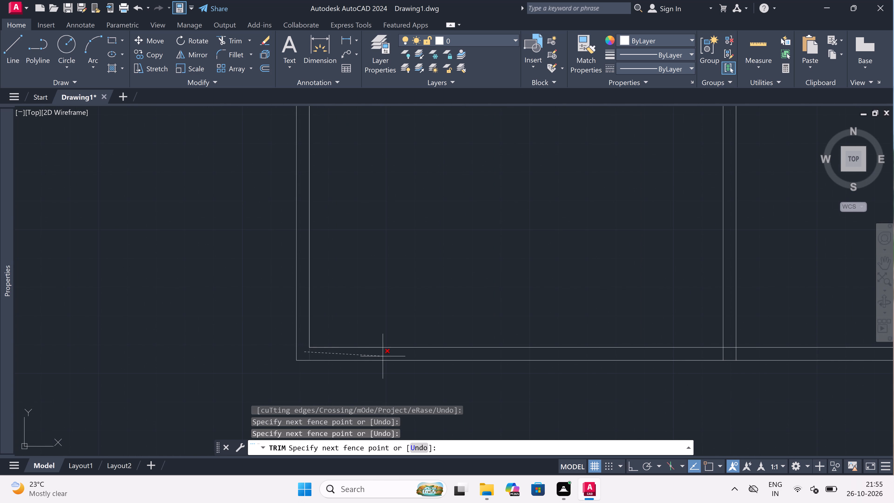
scroll(383, 356, down, 2)
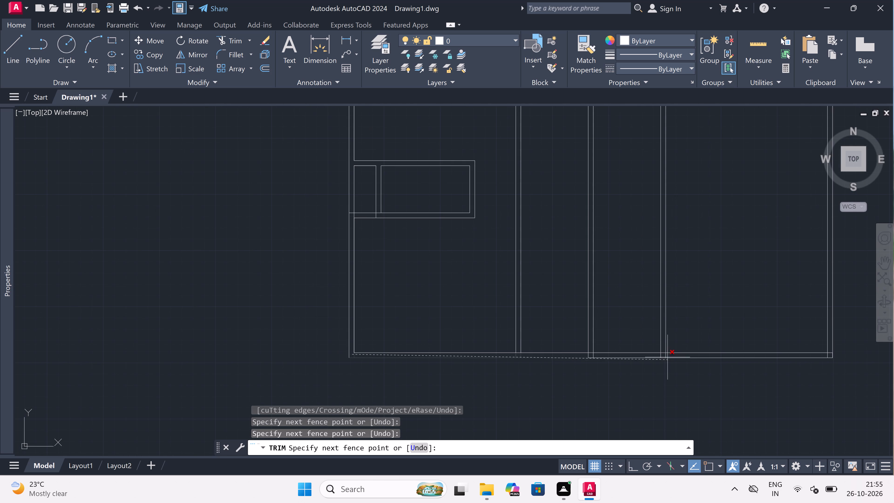
scroll(830, 357, up, 1)
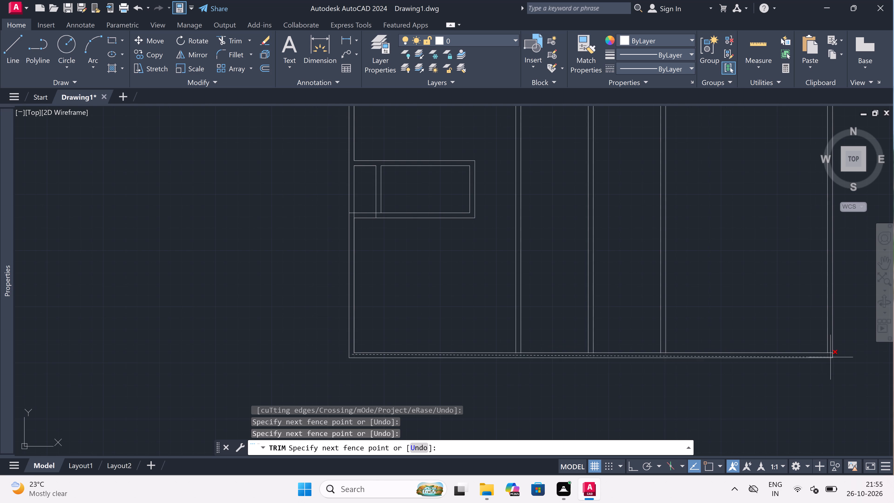
scroll(830, 357, up, 1)
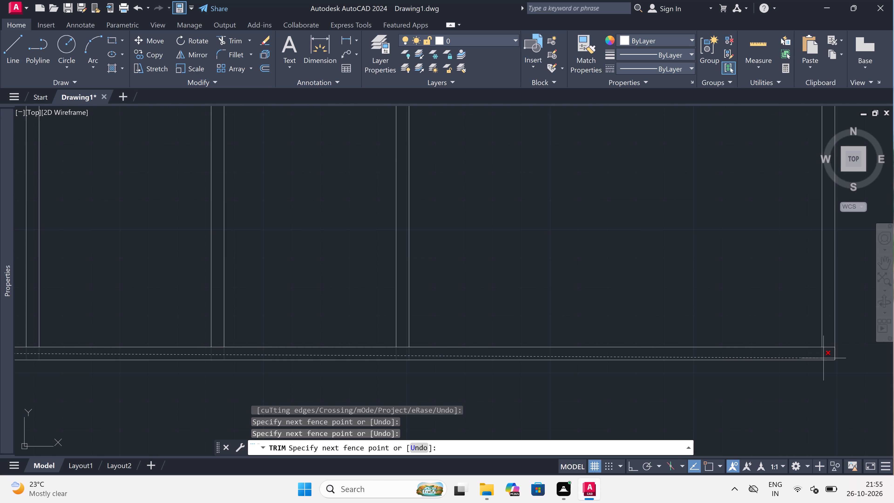
scroll(823, 358, up, 2)
click(827, 347)
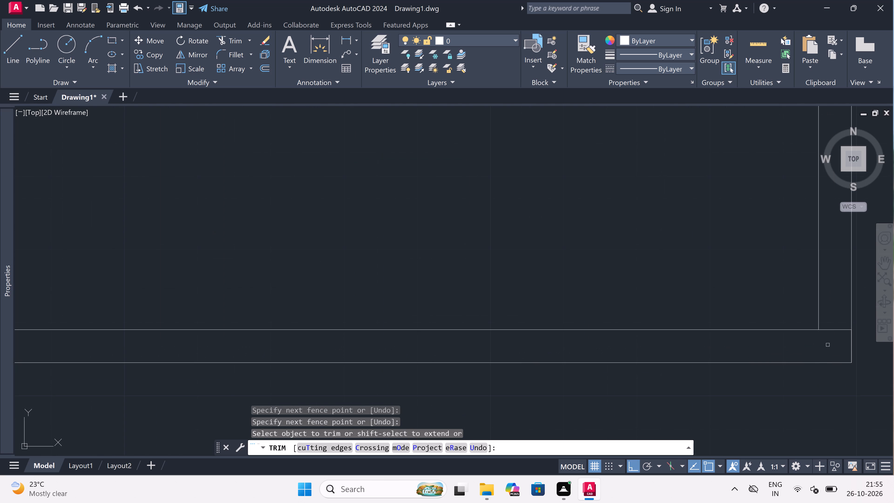
Trim the bottom wall's inner line across the right wall's thickness and between the faces of the rightmost interior wall.
drag(833, 338, 833, 336)
click(831, 324)
scroll(616, 357, down, 5)
scroll(549, 355, up, 3)
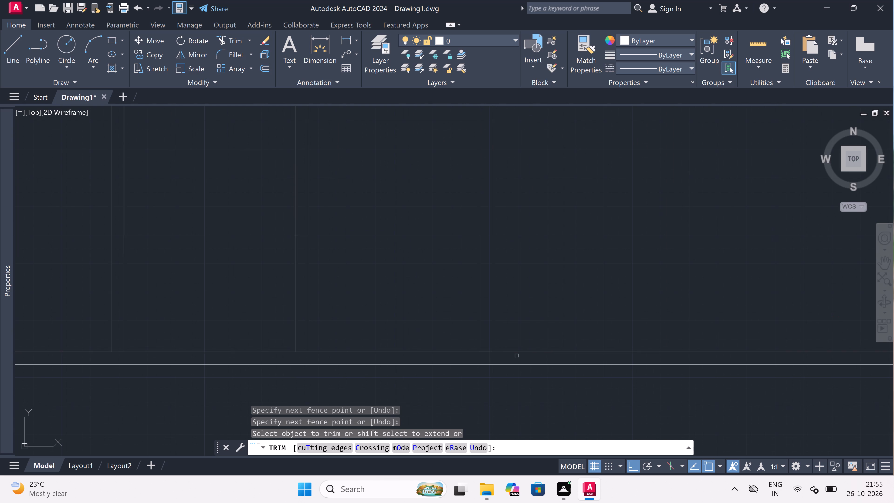
scroll(505, 356, up, 1)
scroll(476, 355, up, 3)
click(476, 353)
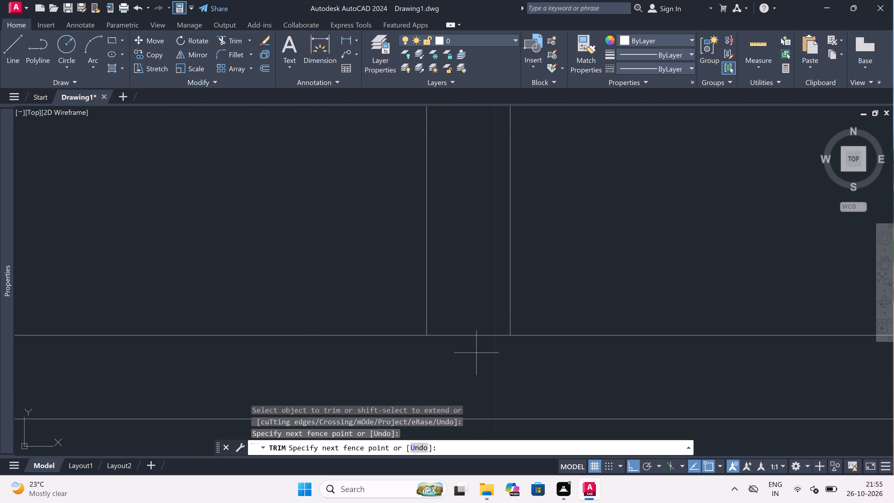
click(476, 311)
Trim the bottom wall's inner line between the faces of the other two interior vertical walls.
scroll(476, 311, down, 6)
scroll(392, 309, up, 2)
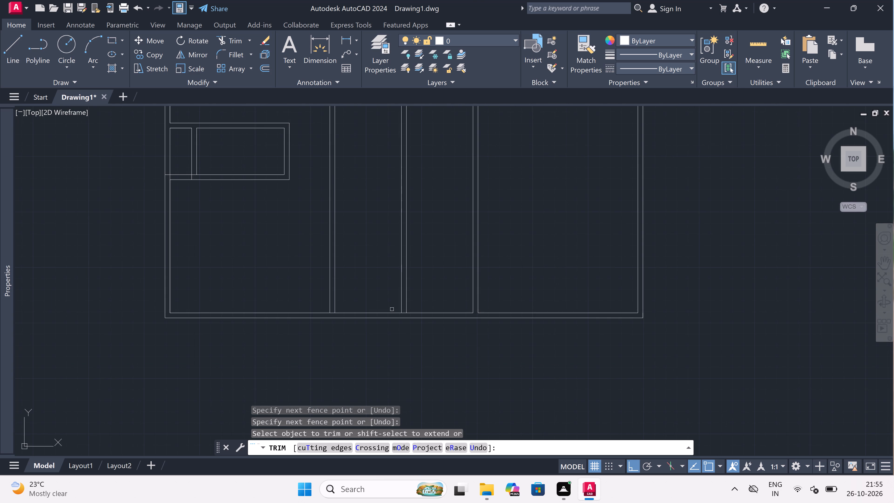
scroll(413, 311, up, 3)
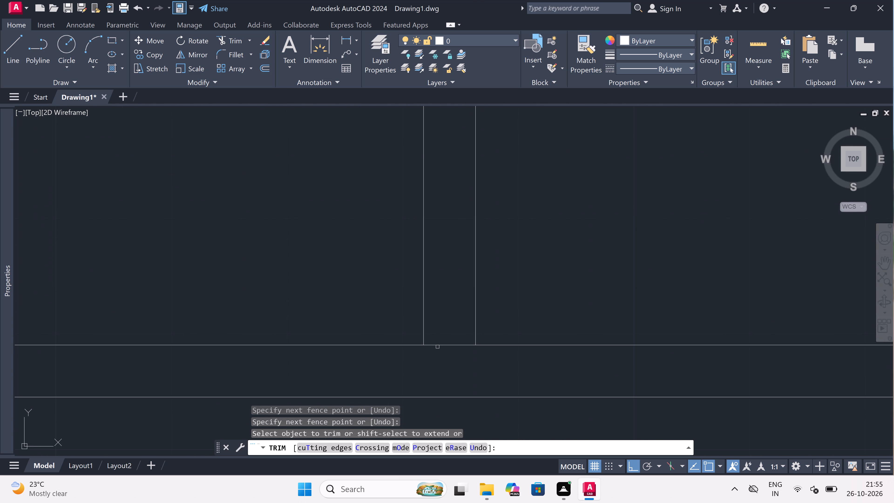
drag(438, 348, 438, 342)
click(439, 323)
scroll(439, 323, down, 5)
scroll(389, 323, up, 2)
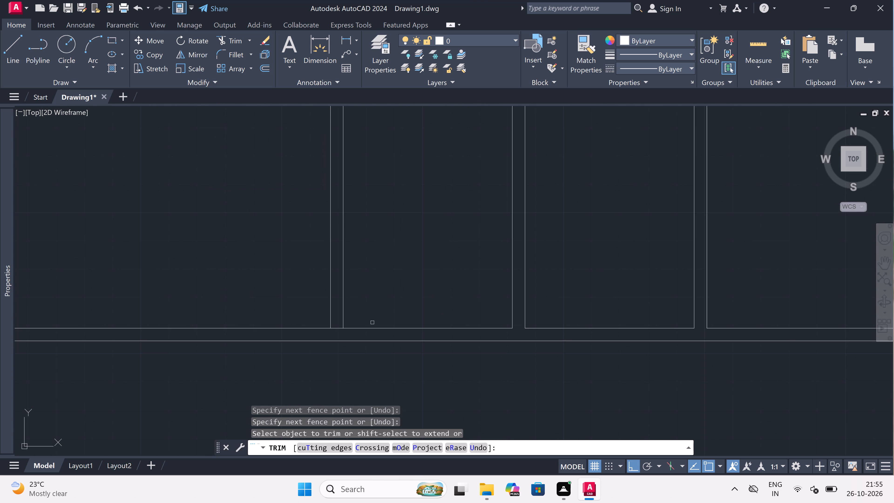
scroll(354, 322, up, 3)
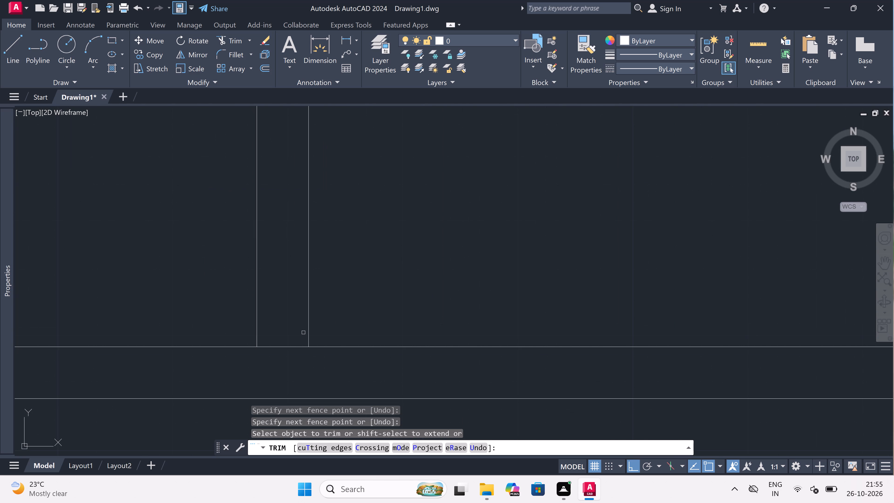
drag(302, 332, 301, 334)
click(281, 370)
scroll(341, 340, down, 6)
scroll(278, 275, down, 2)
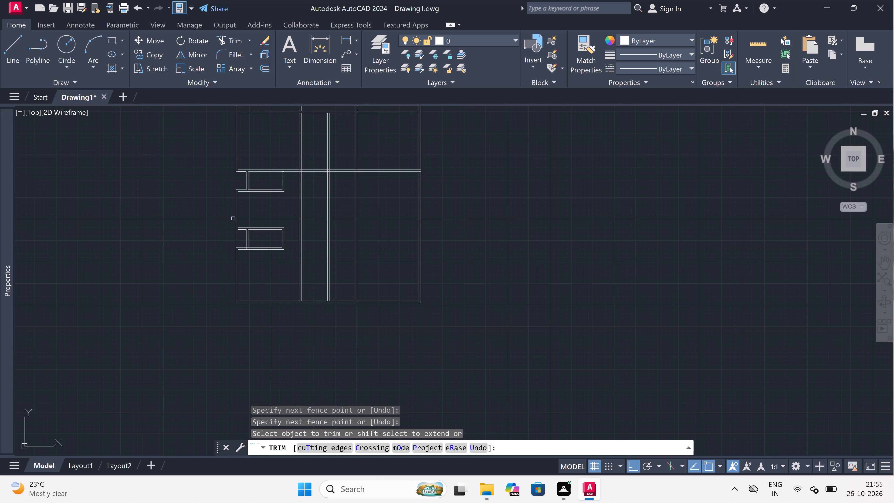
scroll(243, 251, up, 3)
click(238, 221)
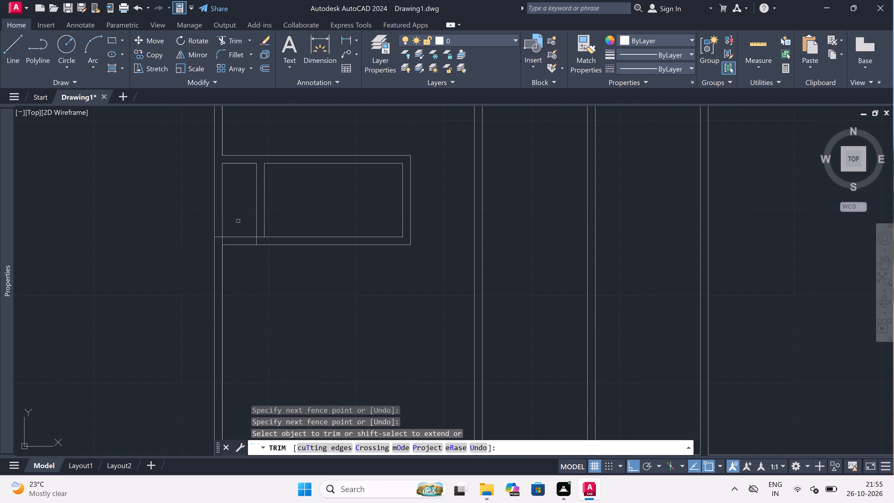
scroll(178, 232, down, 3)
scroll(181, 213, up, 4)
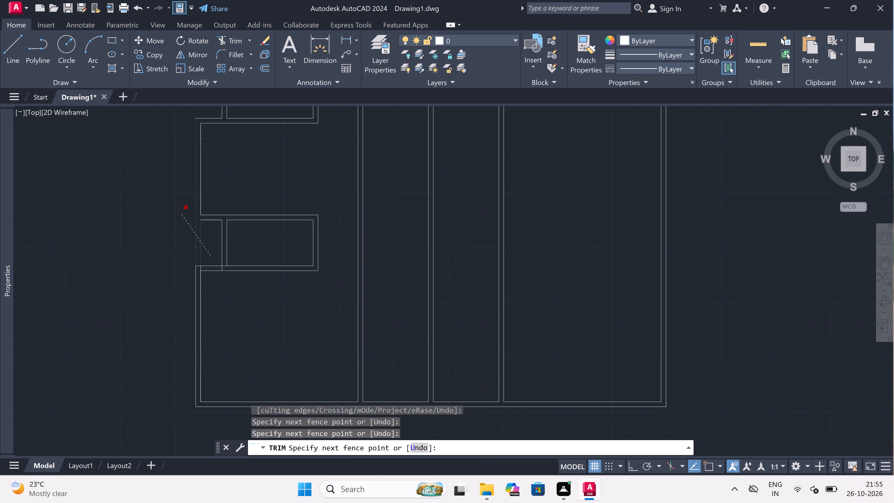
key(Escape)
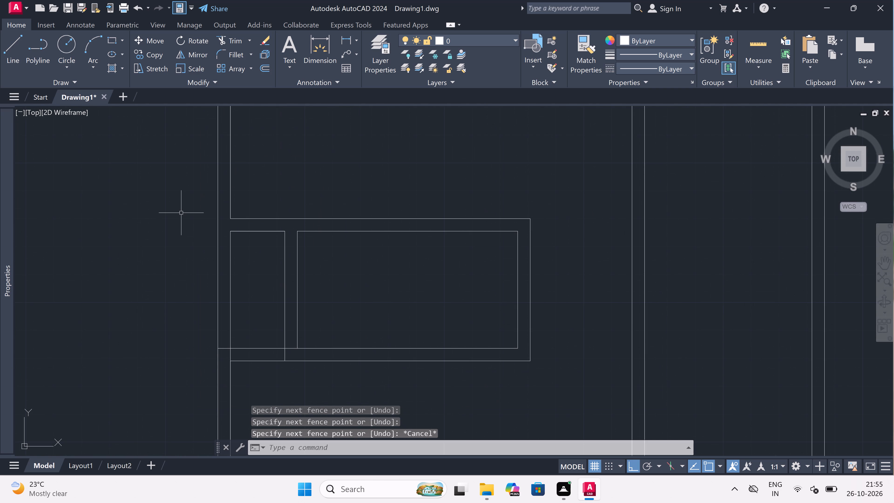
Extend the inner top line of the lower left enclosure's small compartment to the left wall's outer face.
text(ex)
key(space)
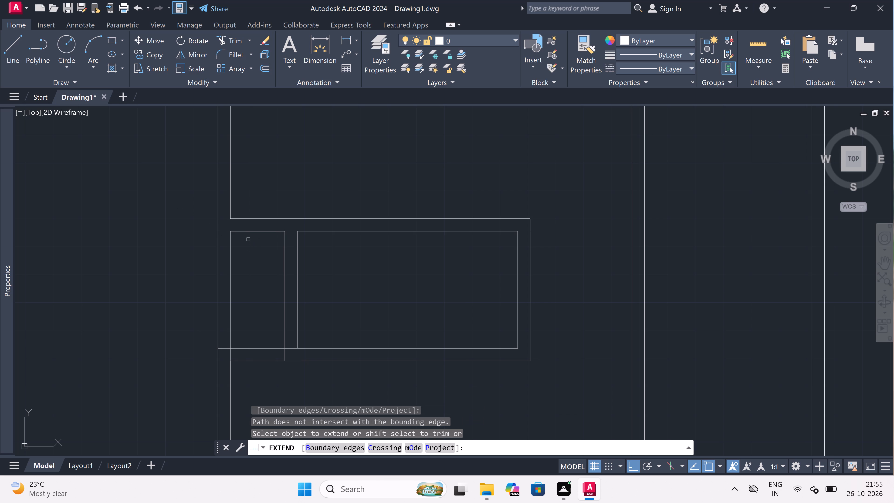
click(244, 230)
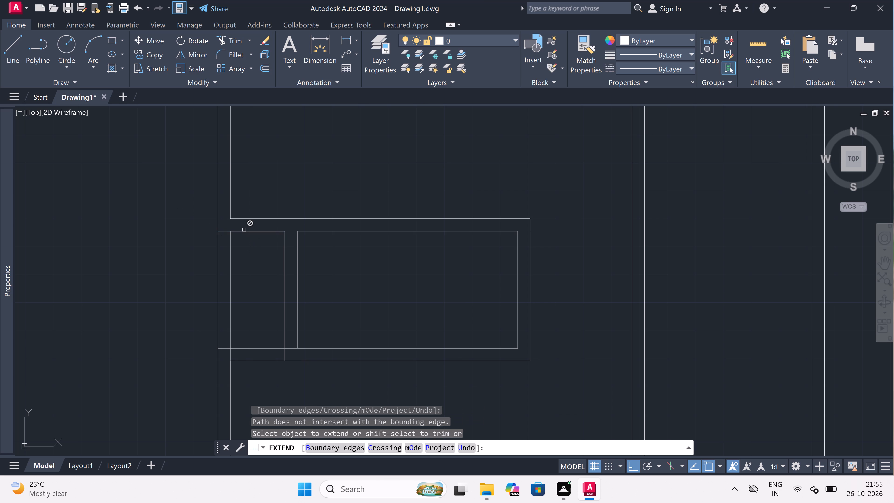
key(Escape)
Trim both left wall faces between the lower enclosure's top and bottom walls to open its small compartment outward.
text(tr)
key(space)
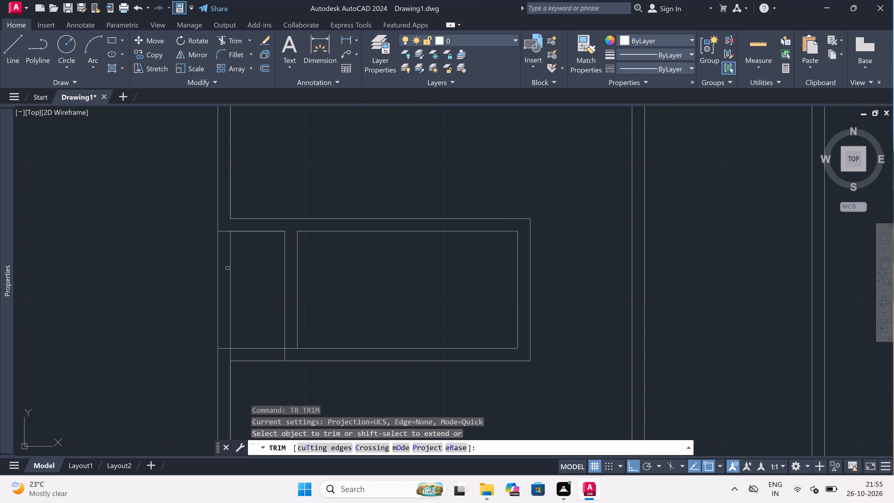
drag(244, 276, 219, 276)
drag(108, 306, 126, 306)
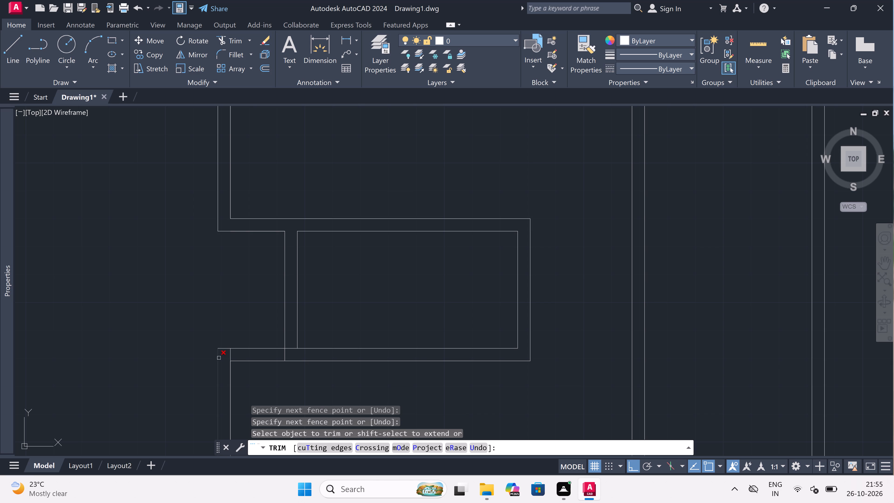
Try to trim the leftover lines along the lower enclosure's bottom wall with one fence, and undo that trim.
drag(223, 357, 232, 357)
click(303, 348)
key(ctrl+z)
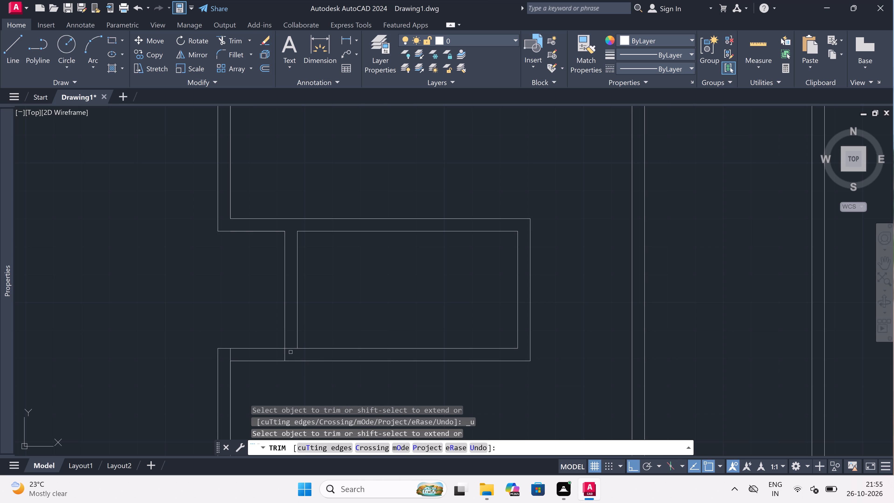
Trim the leftover lines where the lower enclosure's bottom wall meets the left wall and the compartment's dividing wall.
scroll(275, 352, up, 2)
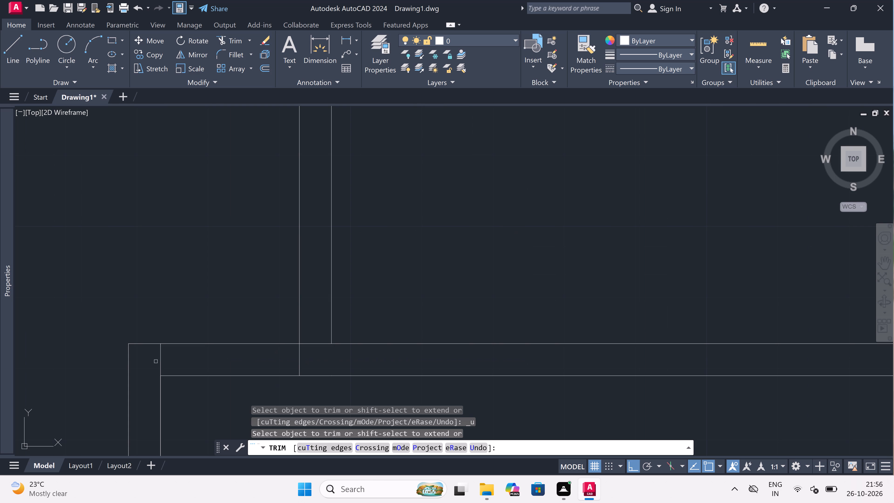
click(144, 364)
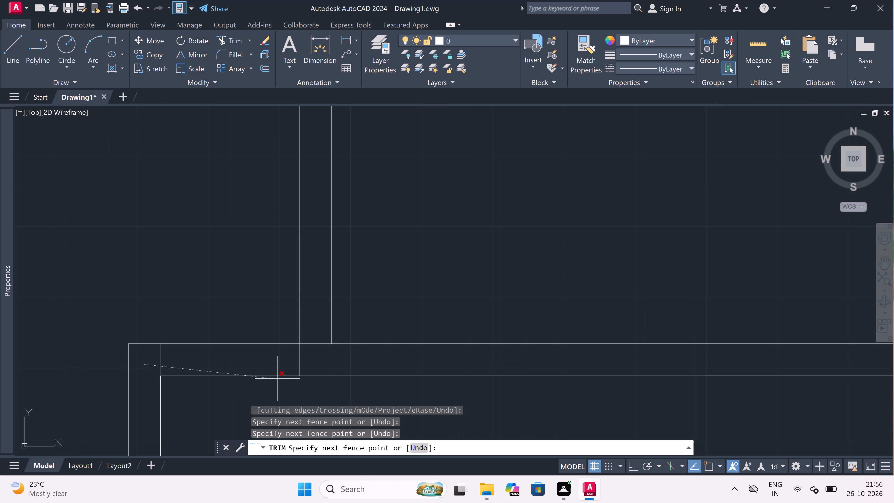
click(309, 360)
drag(309, 359, 312, 341)
scroll(321, 310, down, 2)
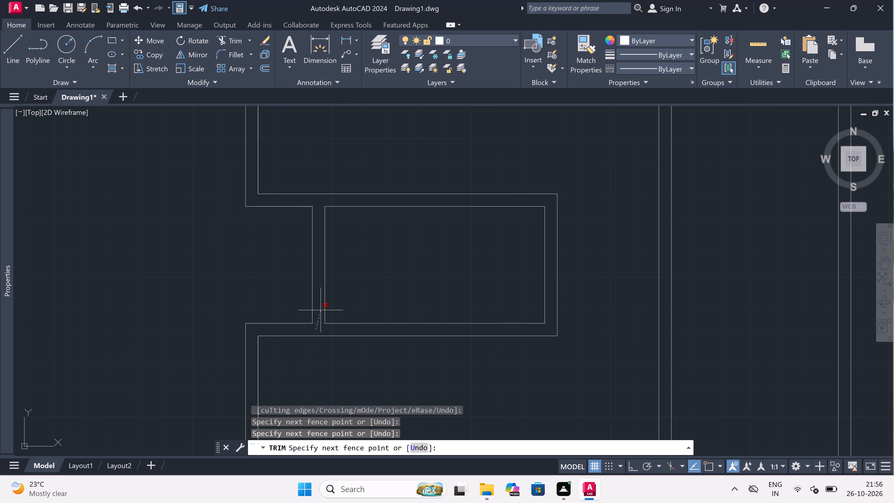
click(321, 255)
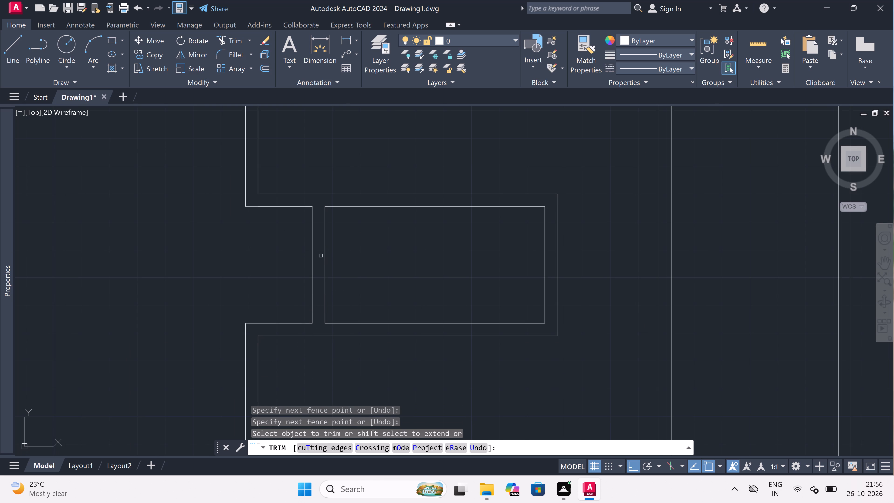
key(Escape)
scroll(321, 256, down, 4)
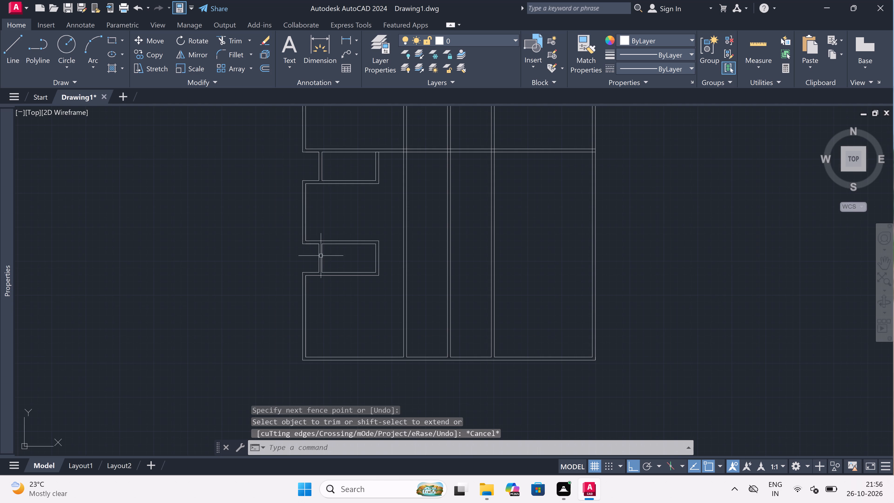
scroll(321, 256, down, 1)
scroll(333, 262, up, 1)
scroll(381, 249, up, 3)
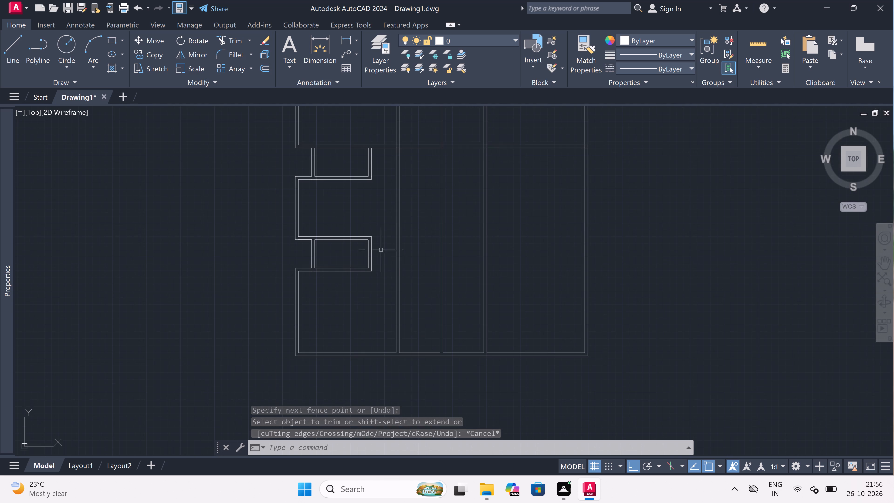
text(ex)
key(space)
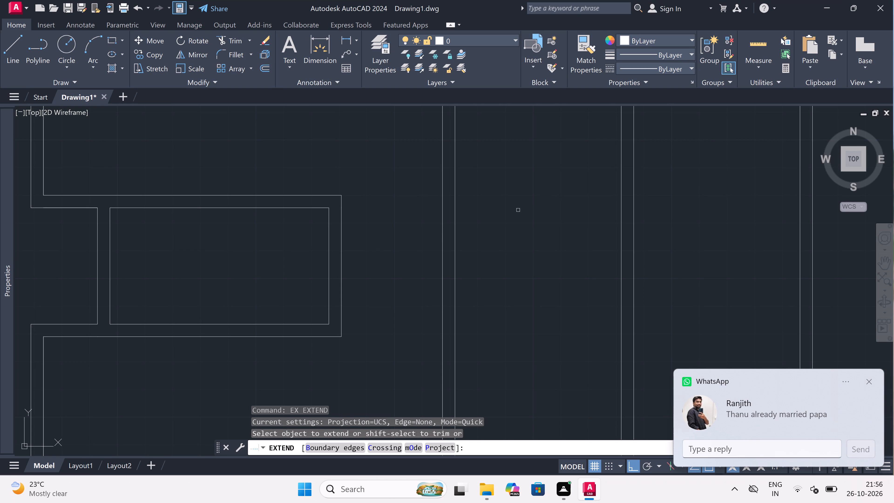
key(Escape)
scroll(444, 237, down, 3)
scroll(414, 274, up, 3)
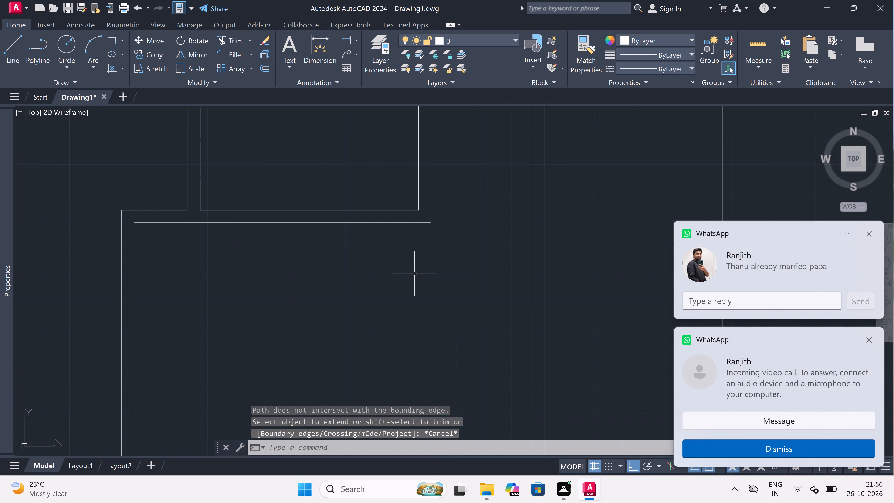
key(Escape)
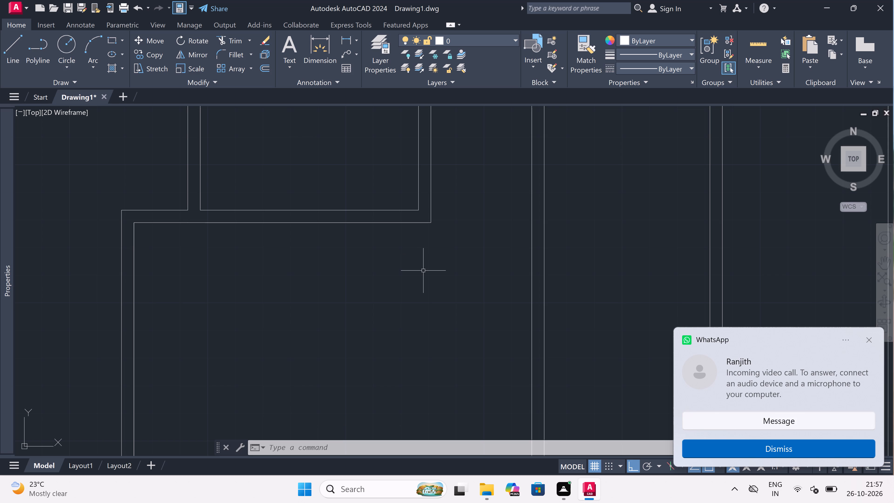
Extend both lines of the lower enclosure's bottom wall to the nearest interior vertical wall.
scroll(444, 269, up, 1)
scroll(444, 269, down, 2)
scroll(444, 269, up, 1)
text(ex)
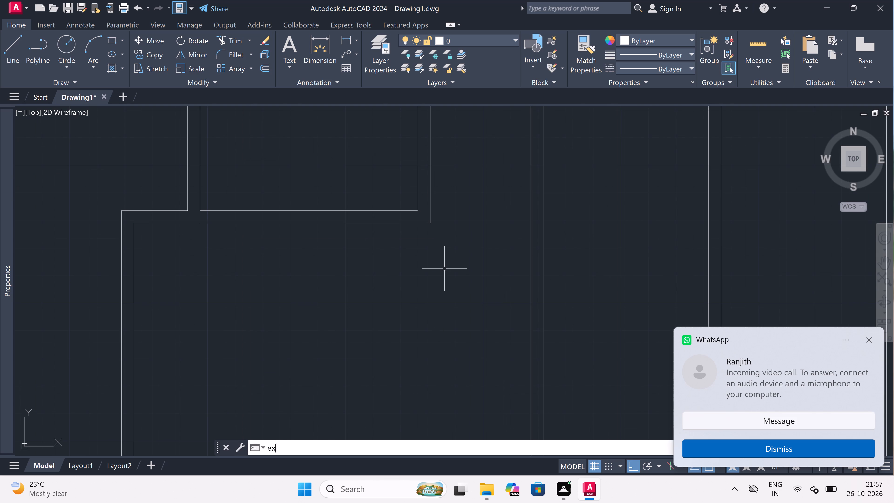
key(space)
click(401, 189)
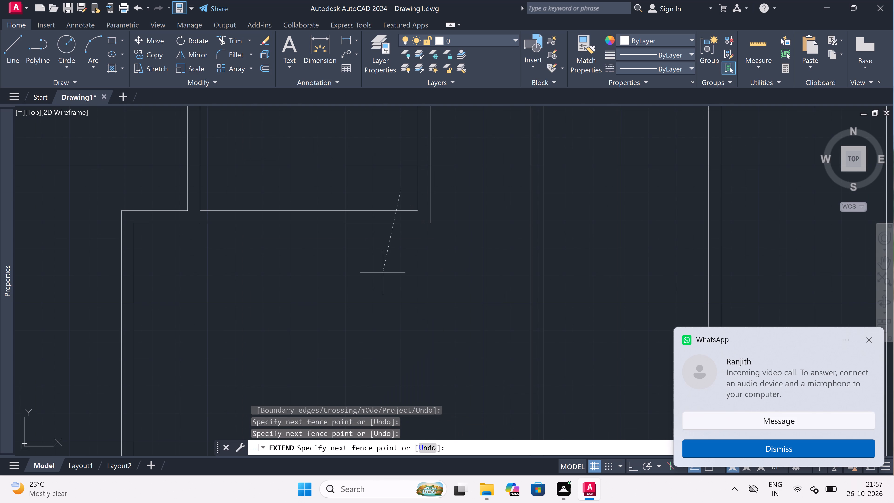
drag(374, 288, 376, 278)
click(381, 185)
click(387, 286)
Trim the overlapping lines where the lower enclosure's bottom wall meets the compartment's right side wall and the left interior vertical wall.
key(Escape)
text(tr)
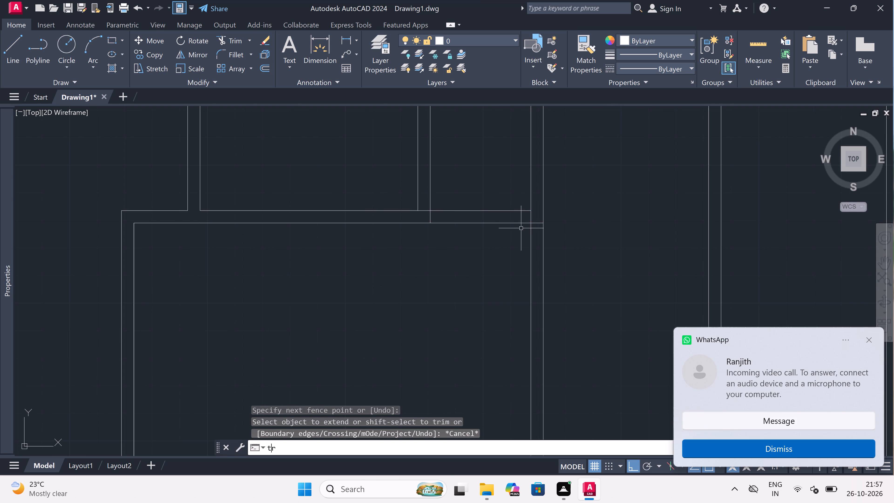
key(space)
scroll(440, 214, up, 2)
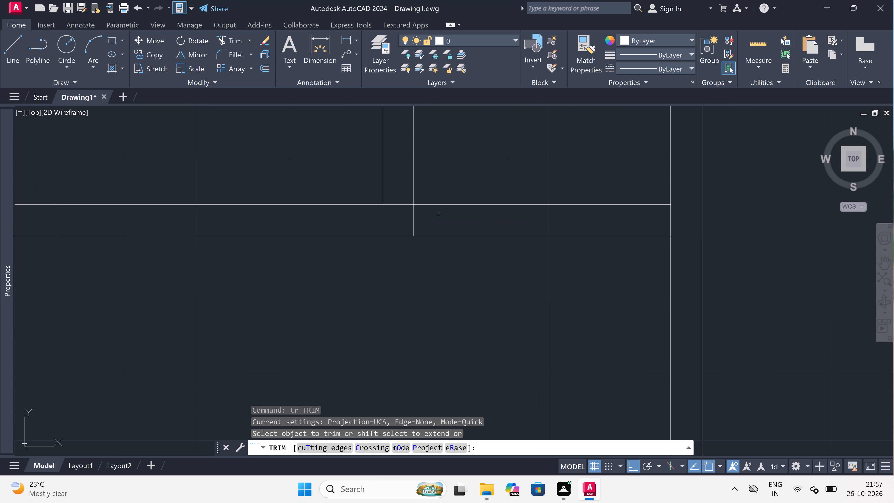
click(404, 218)
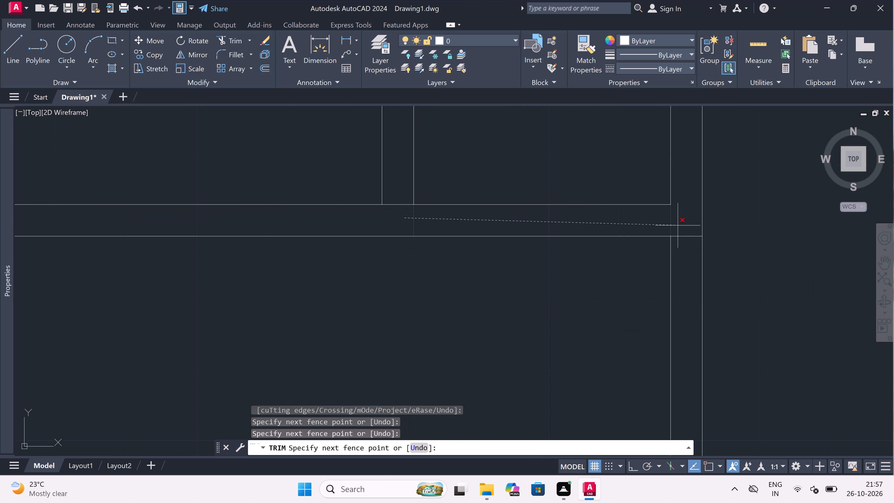
click(678, 225)
click(683, 226)
click(685, 238)
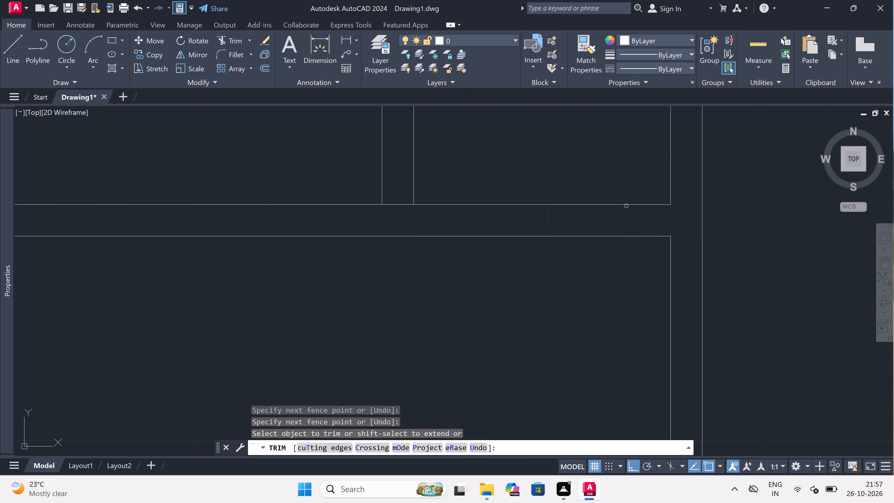
click(410, 213)
click(405, 187)
scroll(520, 223, down, 4)
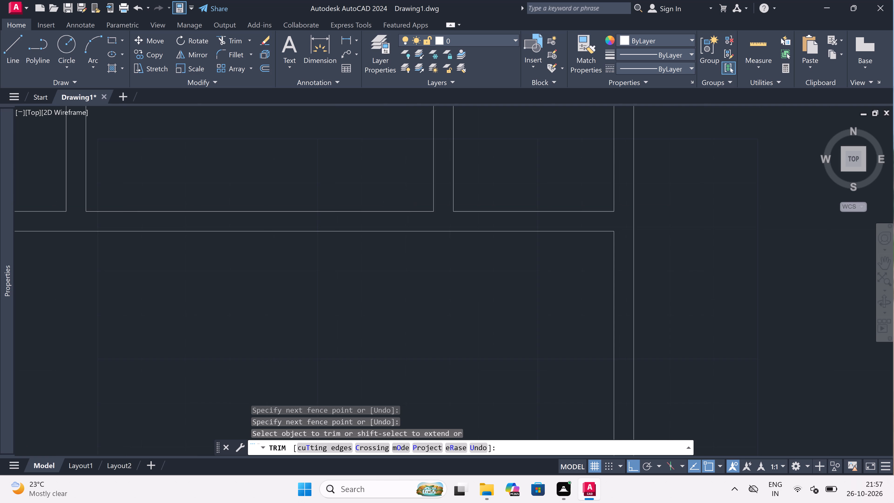
key(Escape)
Extend both lines of the lower enclosure's bottom wall across the left interior vertical wall to the middle one.
scroll(520, 223, down, 2)
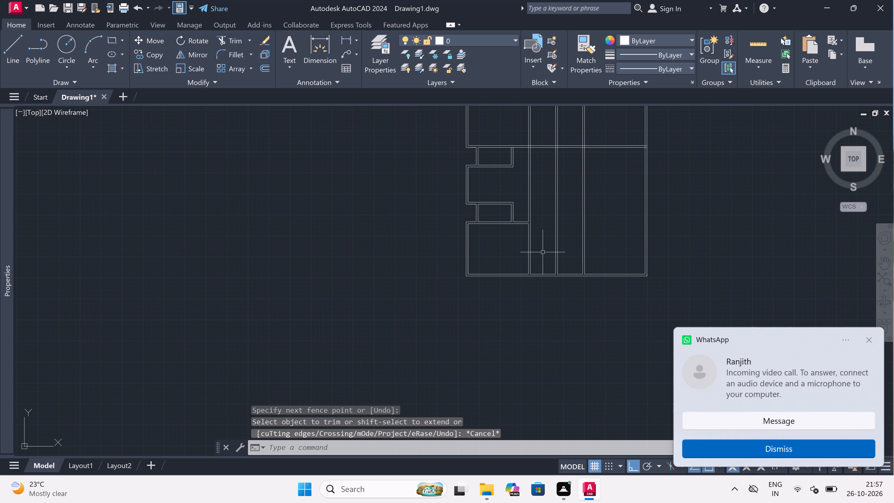
scroll(544, 254, up, 3)
scroll(541, 261, down, 4)
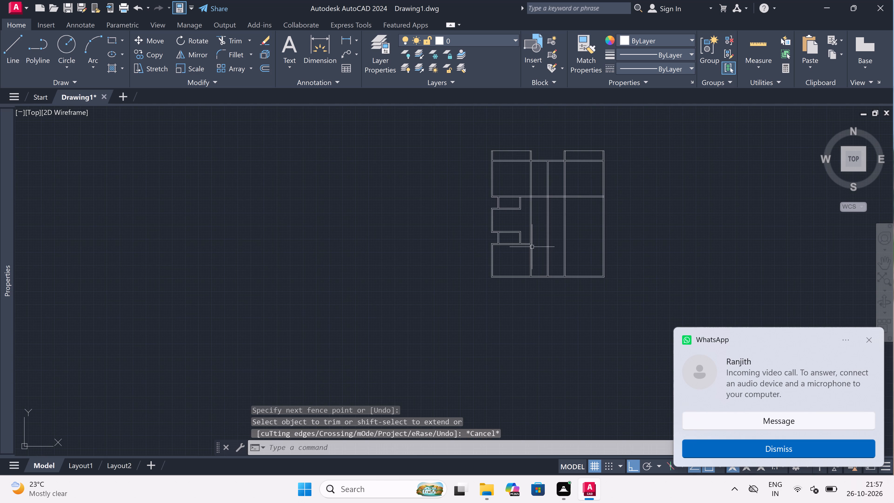
scroll(532, 246, up, 2)
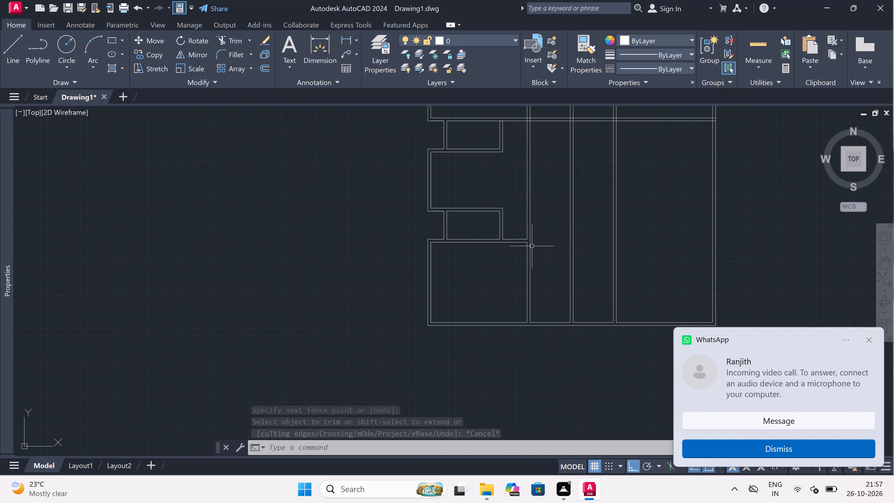
text(ex)
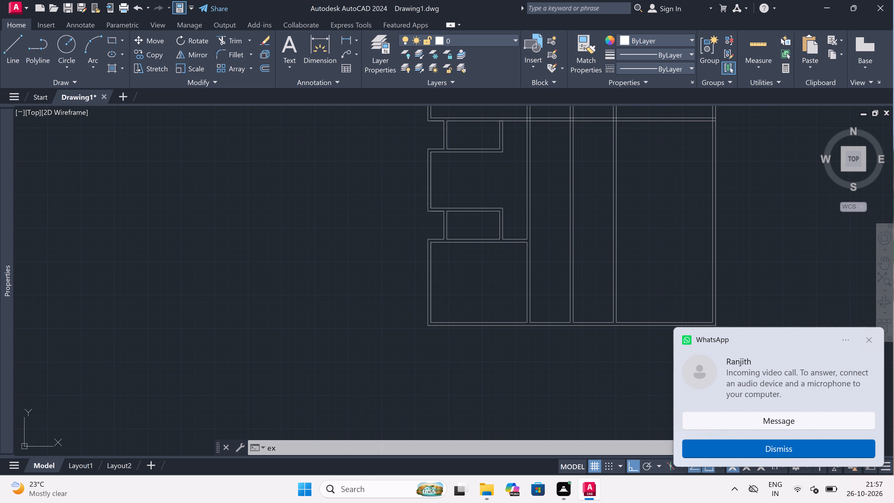
key(space)
scroll(516, 227, up, 2)
click(515, 227)
drag(498, 314, 500, 310)
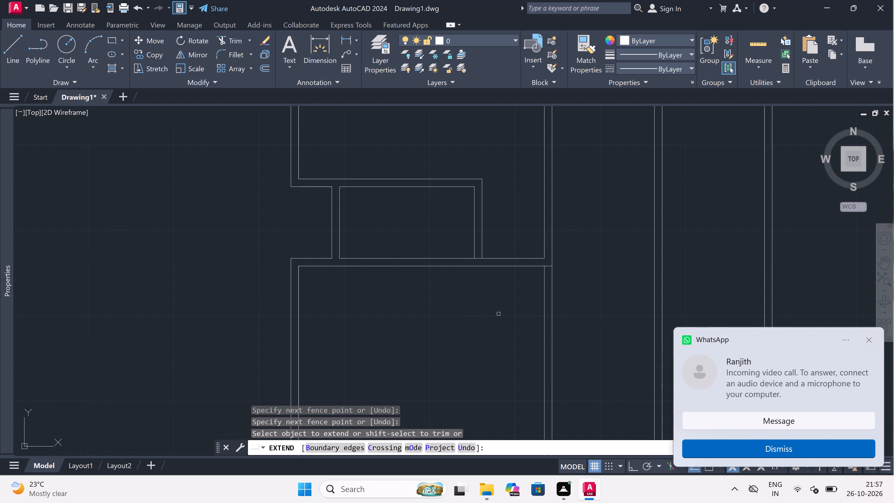
scroll(522, 211, down, 2)
click(522, 211)
click(513, 275)
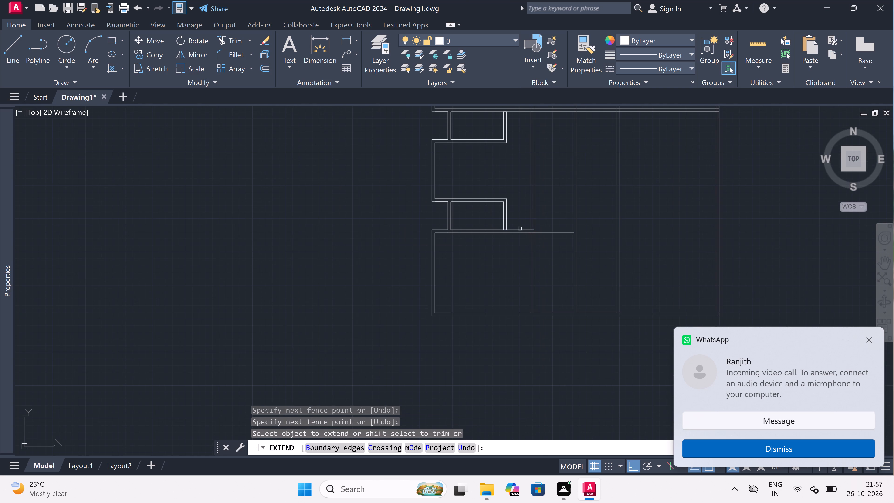
click(519, 216)
click(515, 273)
click(520, 229)
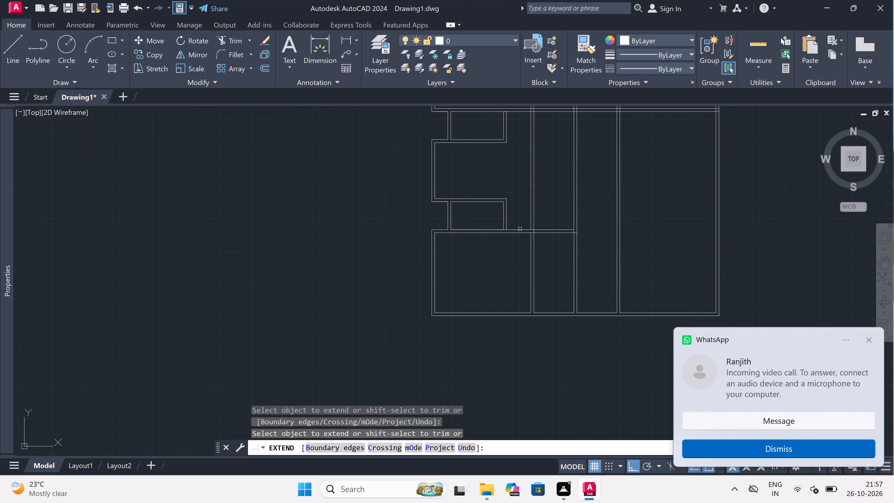
Extend the same two wall lines past the middle and right interior vertical walls to the plan's right outer wall.
click(567, 224)
drag(557, 268, 558, 263)
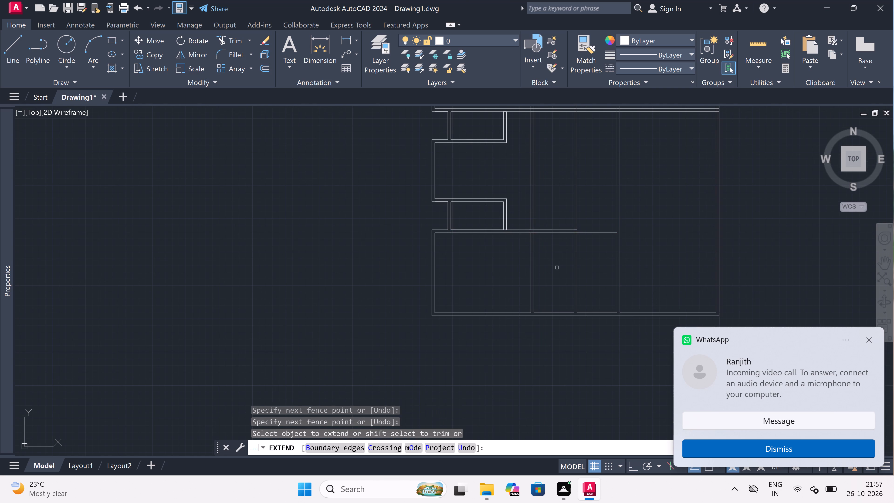
click(562, 236)
click(563, 202)
click(559, 282)
click(595, 218)
click(594, 284)
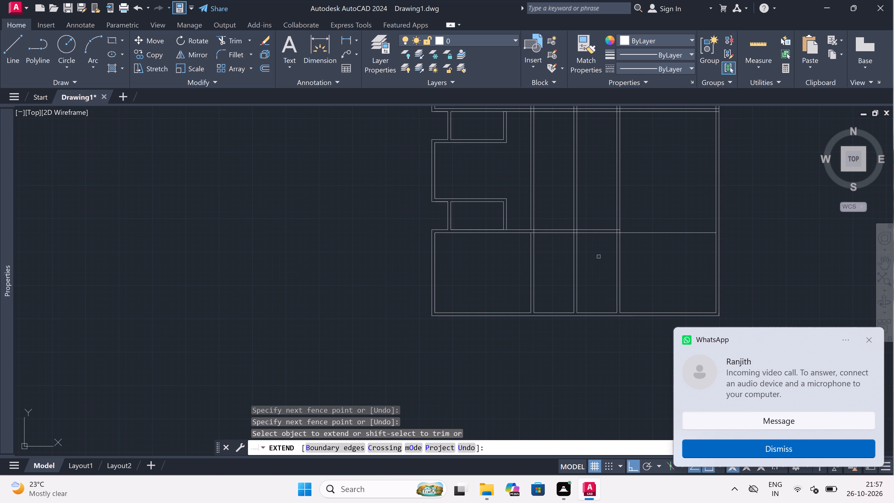
click(606, 215)
drag(598, 309, 599, 306)
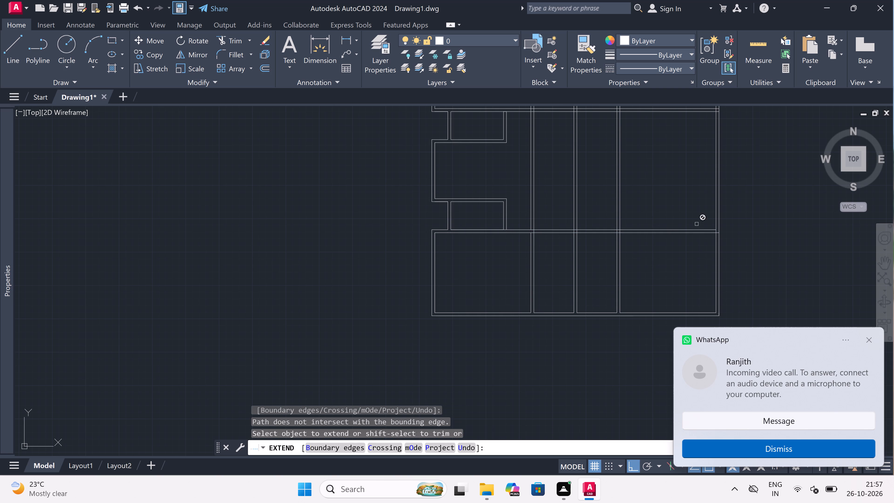
scroll(707, 234, up, 1)
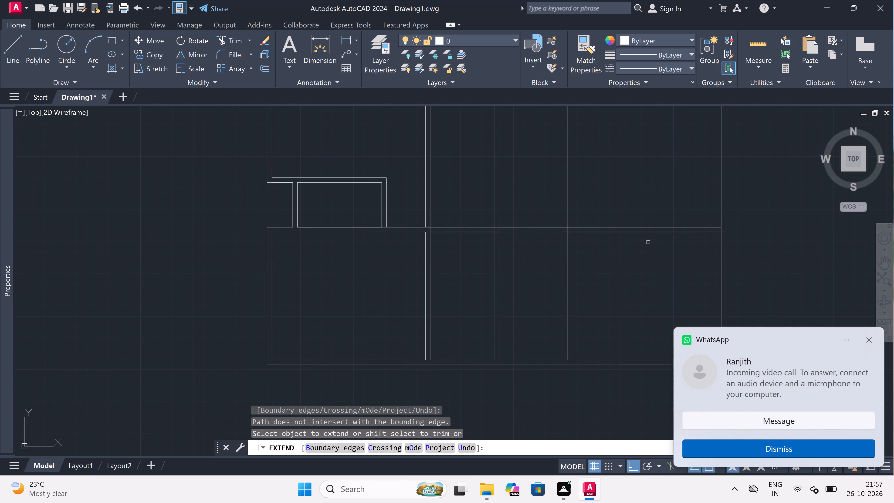
key(Escape)
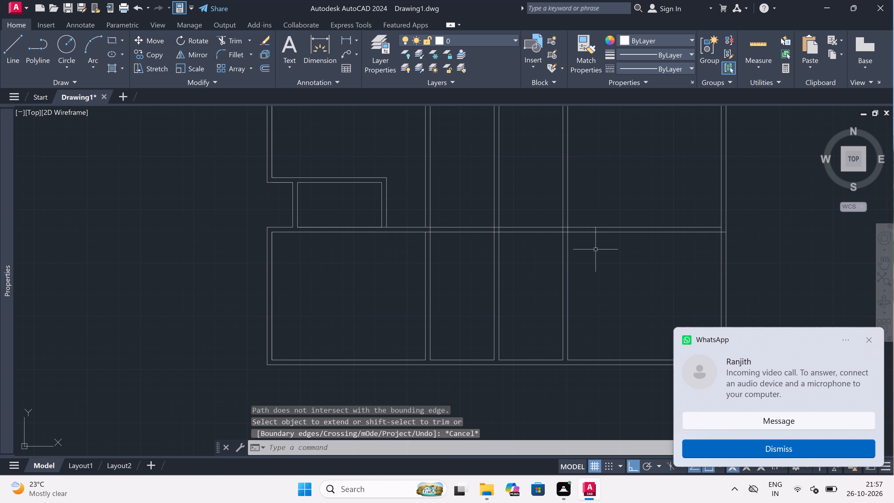
Trim the extended horizontal wall lines where they cross inside the right and left interior vertical walls.
text(tr)
key(space)
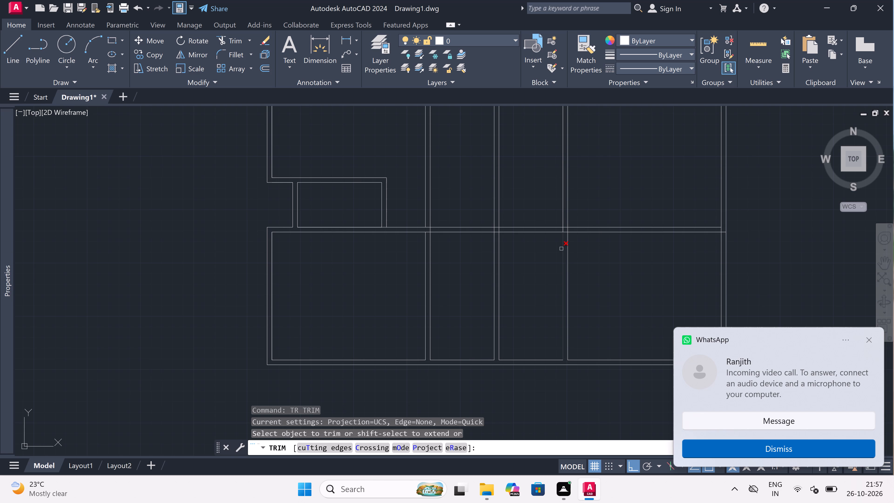
scroll(574, 226, up, 2)
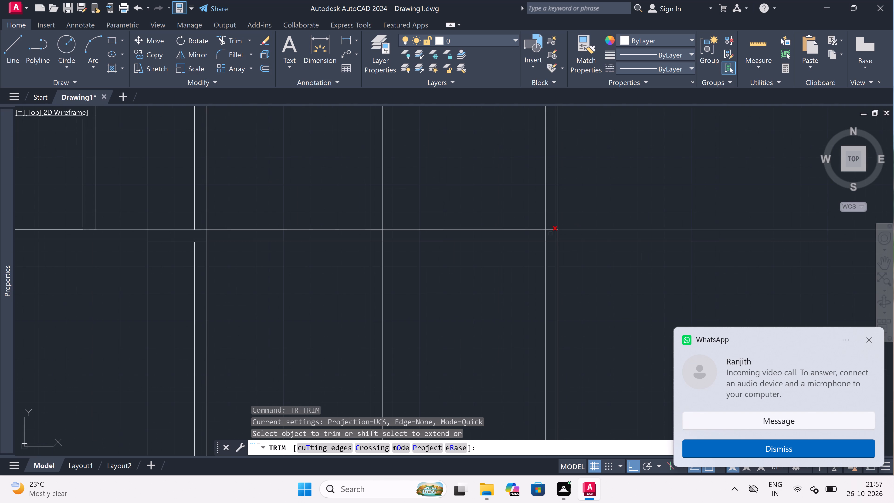
scroll(549, 234, up, 1)
click(555, 194)
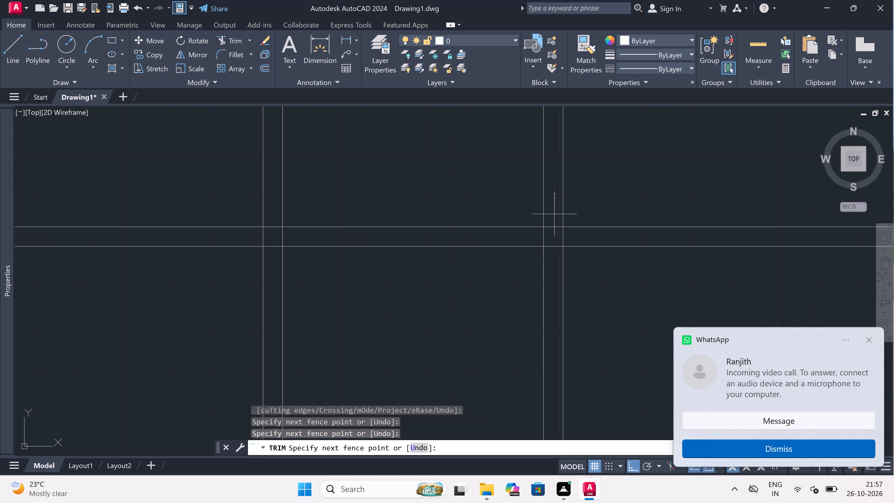
click(553, 264)
scroll(553, 263, down, 3)
scroll(504, 259, up, 1)
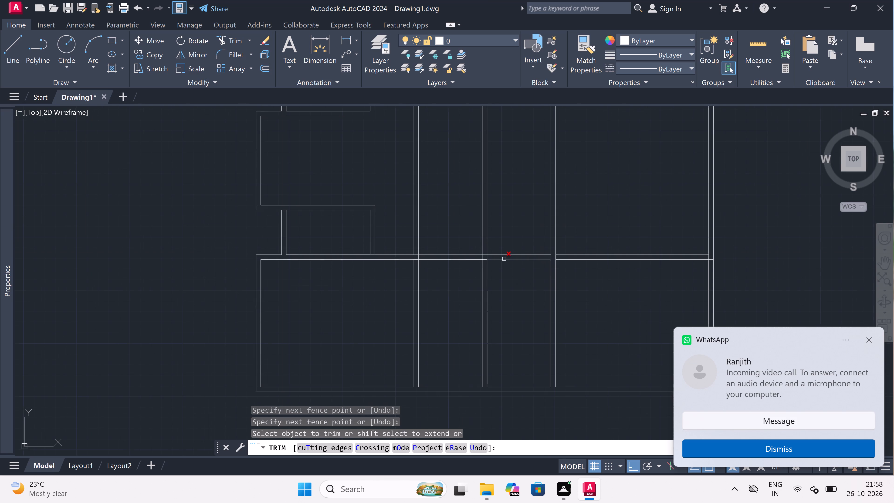
scroll(350, 249, up, 2)
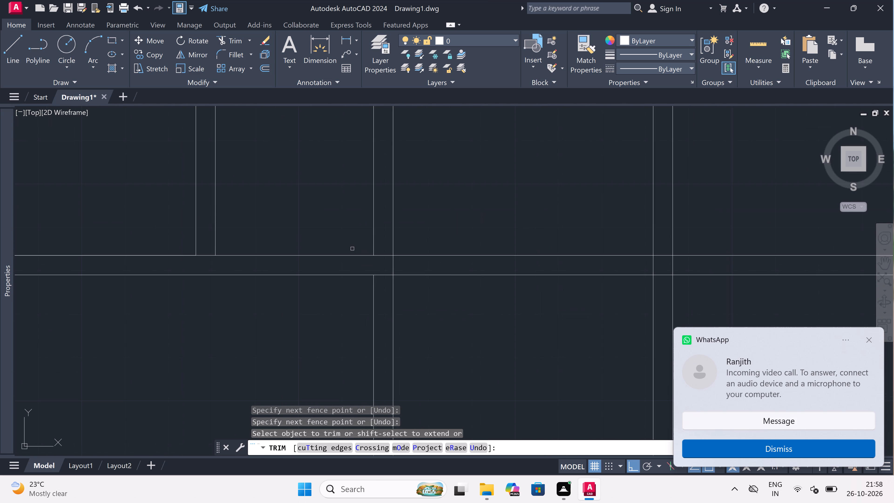
scroll(375, 251, up, 1)
click(379, 247)
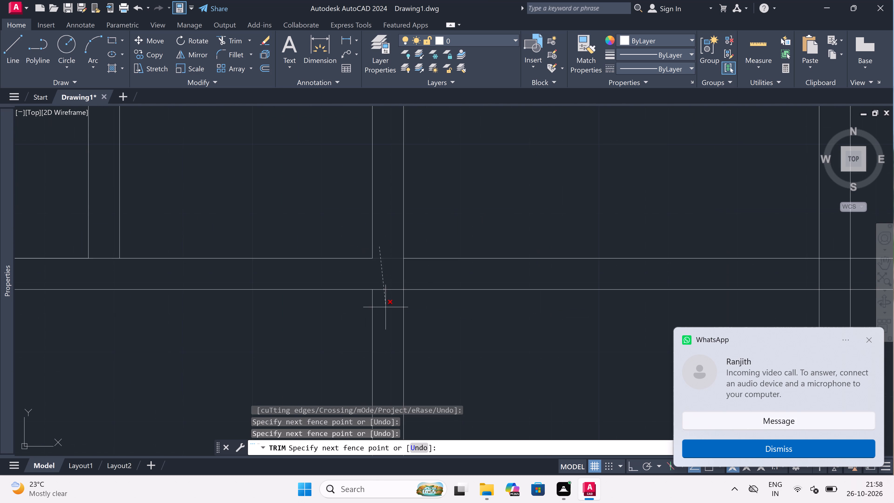
click(386, 308)
key(Escape)
Extend the left face of the left interior vertical wall upward across the gap at the horizontal wall junction.
key(e)
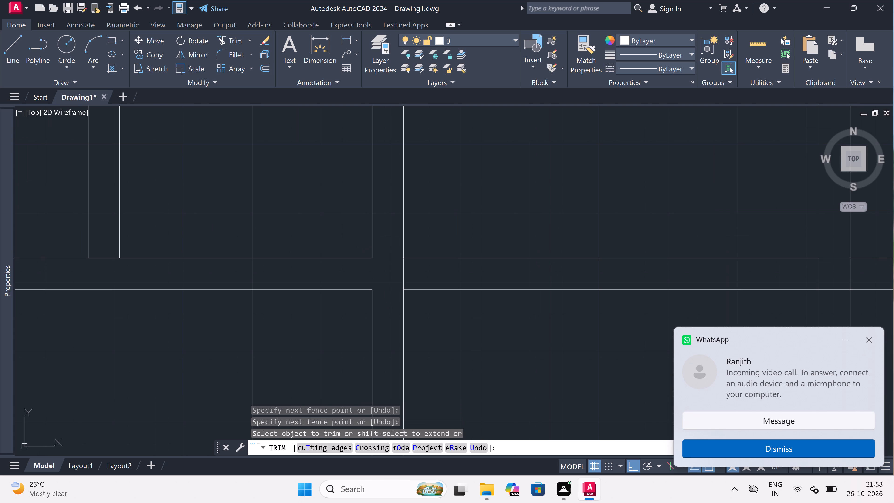
key(x)
key(space)
click(387, 302)
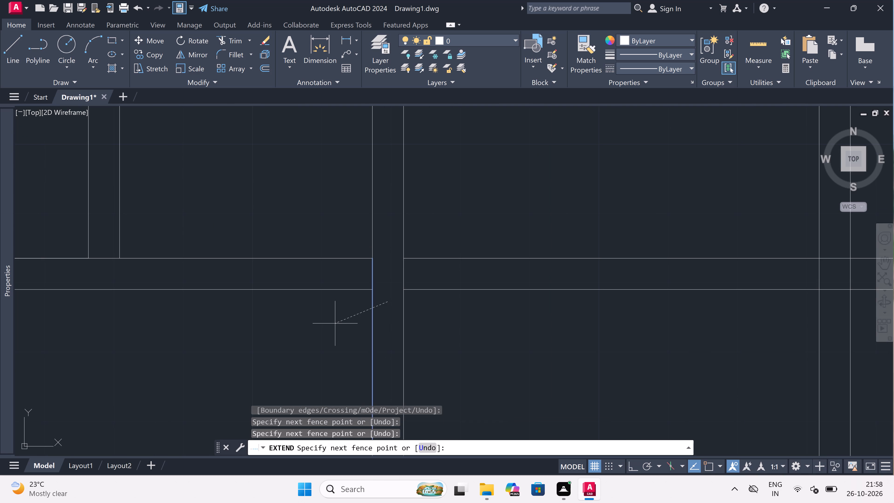
click(335, 323)
key(Escape)
Erase the two horizontal wall lines between the left and right interior vertical walls.
scroll(446, 274, down, 3)
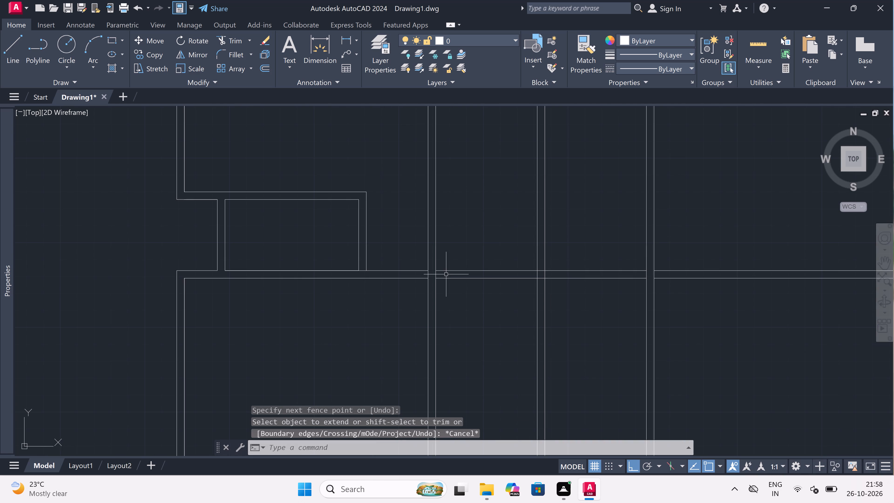
drag(503, 252, 500, 254)
click(453, 329)
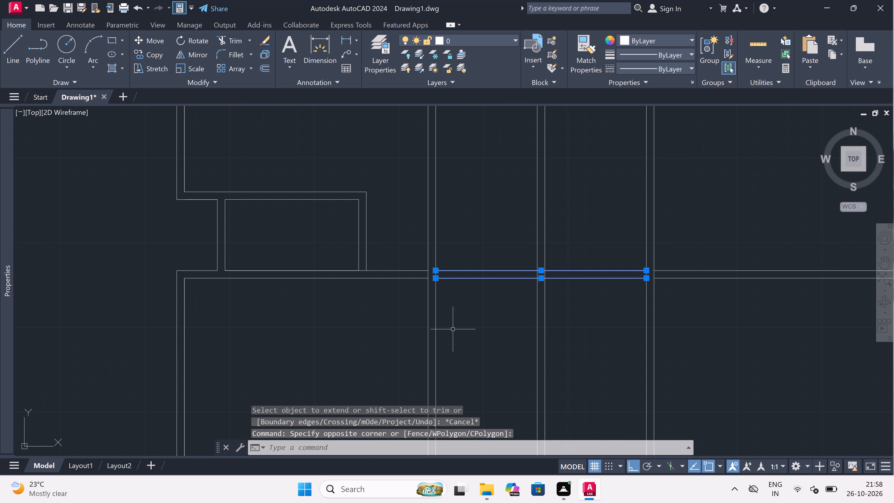
key(Delete)
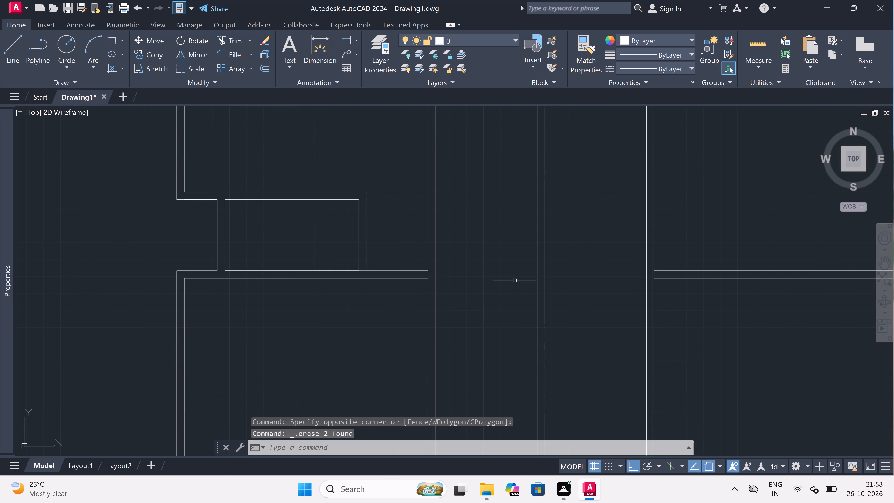
Draw the outline of a 3' projection below the lower-left room, from the outer corner across to the left interior wall's right face.
scroll(515, 280, down, 3)
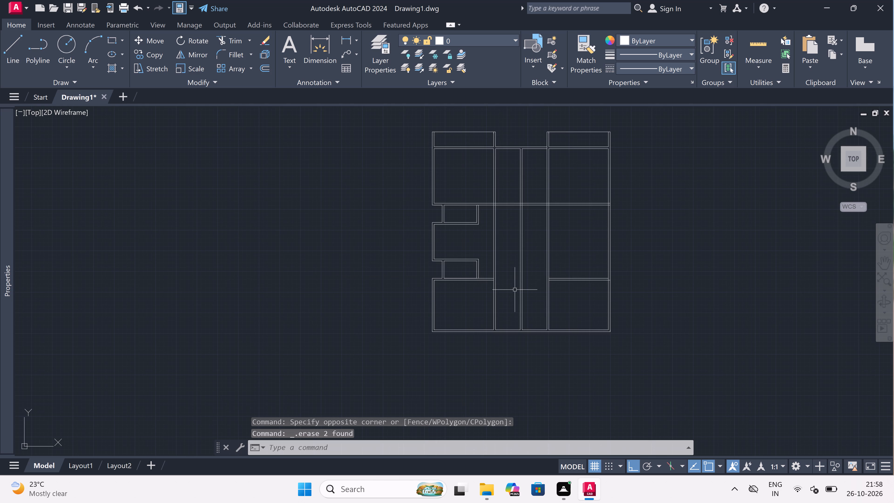
scroll(515, 290, down, 1)
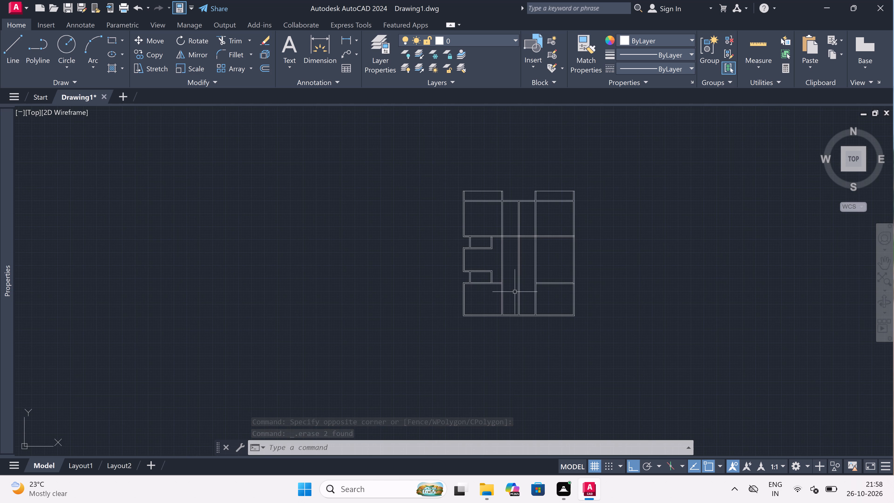
scroll(451, 334, up, 2)
text(l)
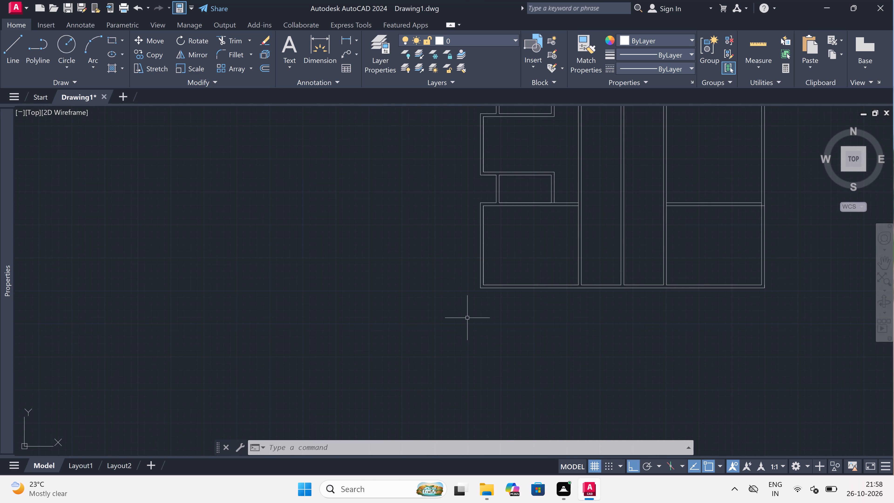
key(space)
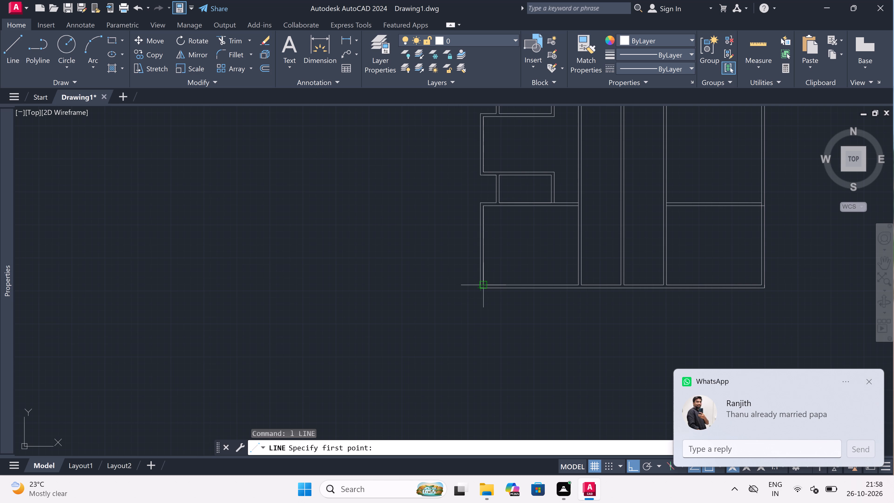
scroll(485, 288, up, 2)
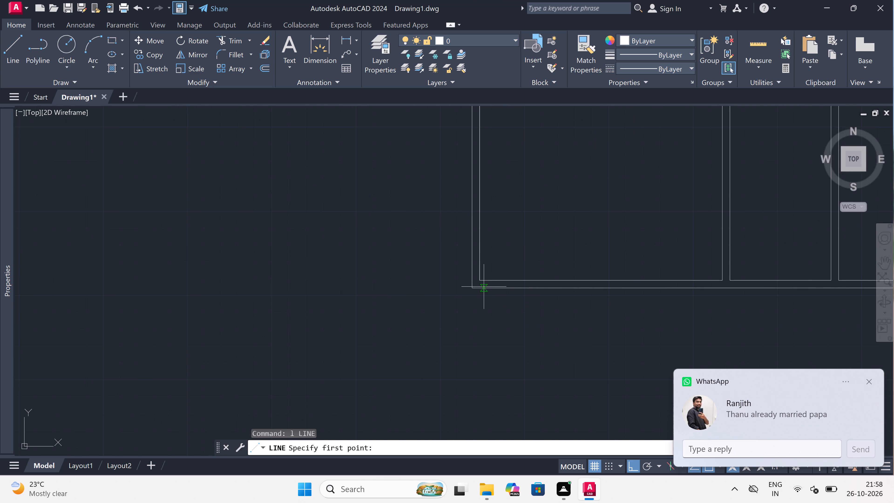
click(472, 285)
scroll(472, 285, down, 1)
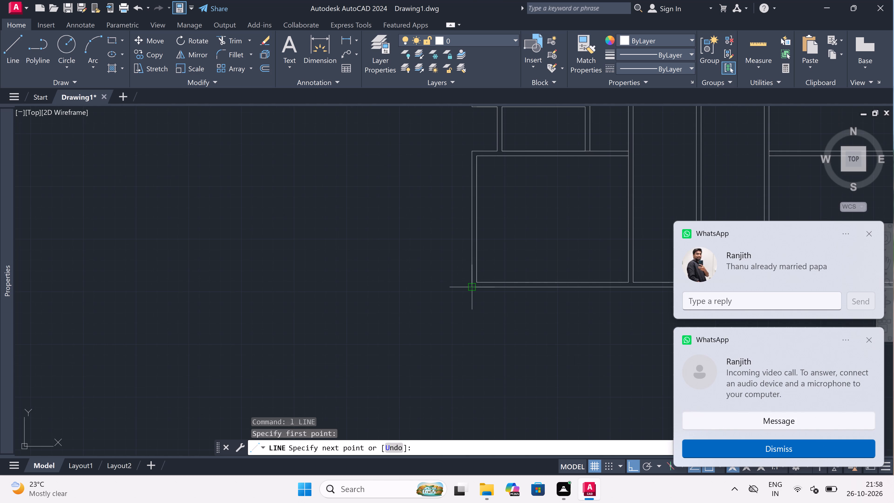
scroll(476, 319, up, 2)
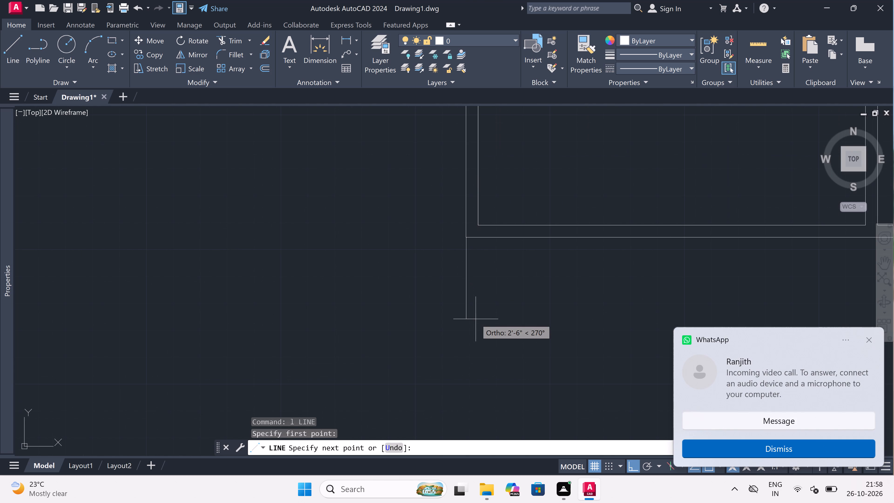
text(3')
key(space)
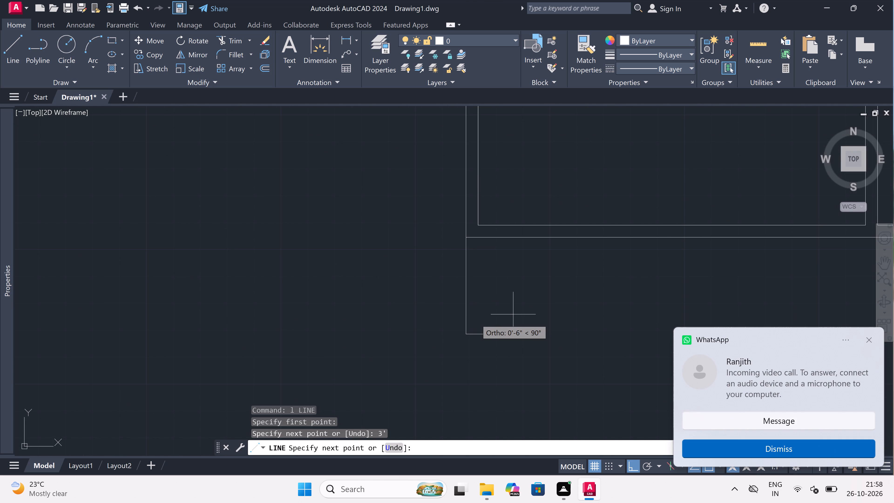
scroll(513, 314, down, 4)
scroll(542, 323, up, 4)
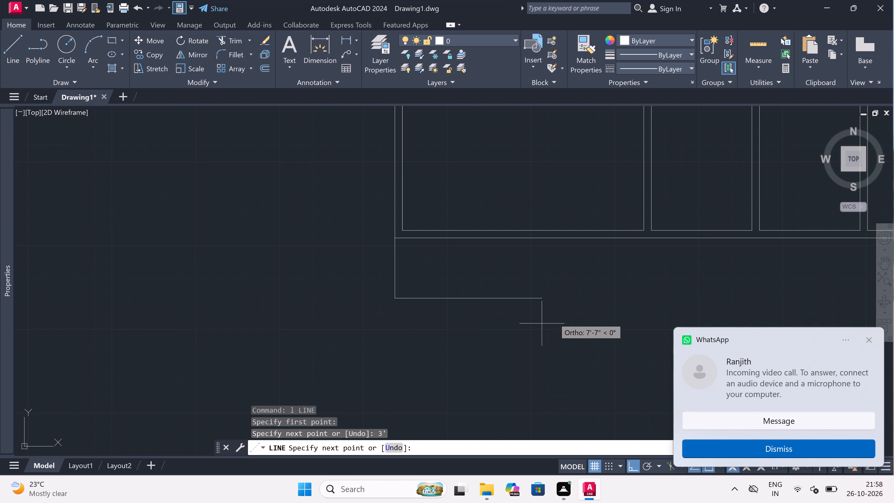
scroll(632, 265, down, 3)
scroll(673, 255, up, 2)
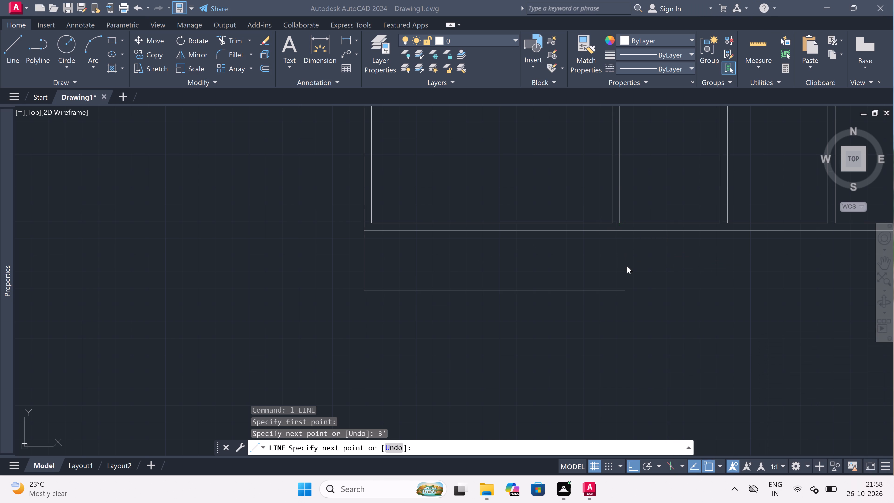
click(621, 238)
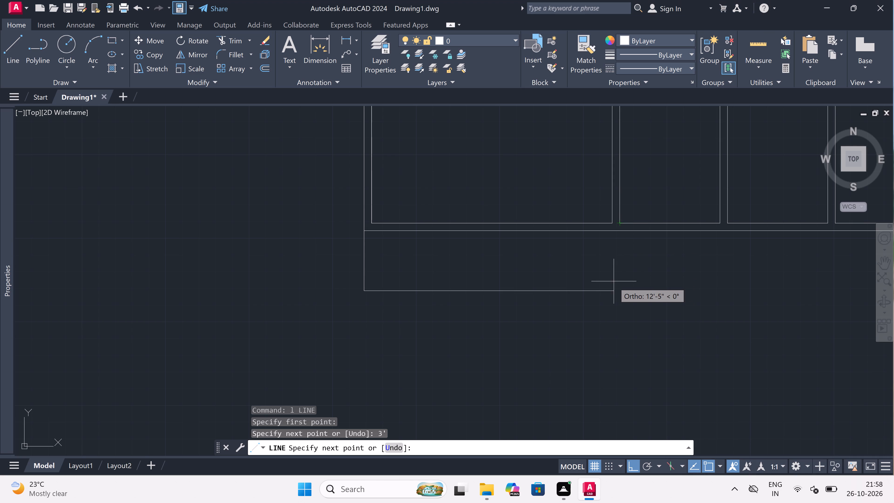
drag(617, 287, 617, 281)
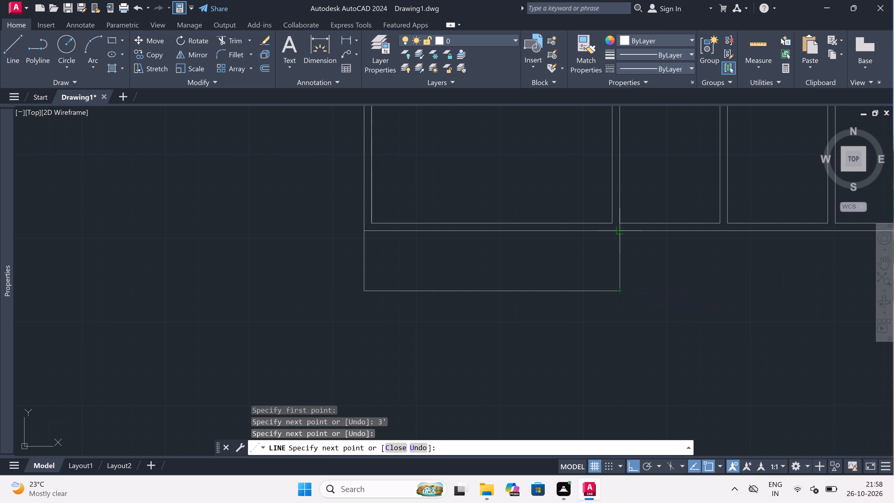
click(620, 222)
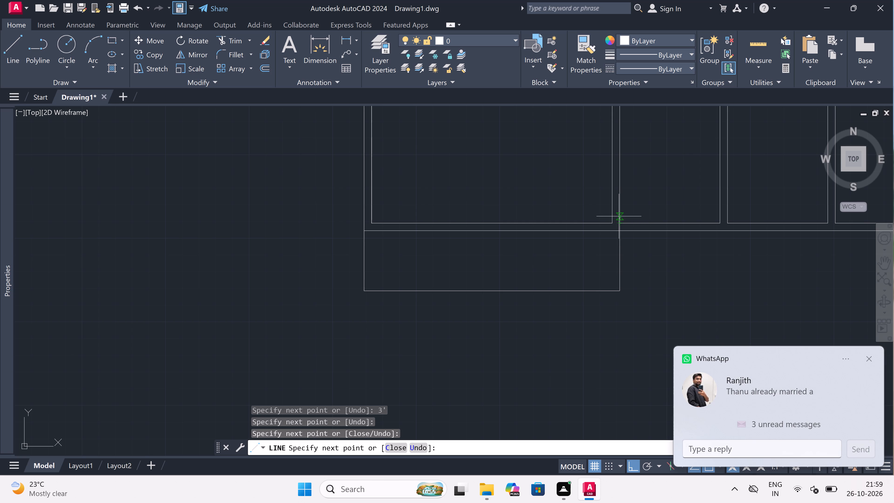
key(Escape)
Draw the inner side-wall lines of the lower-left projection from the room's two inner bottom corners down to the projection's bottom edge.
key(space)
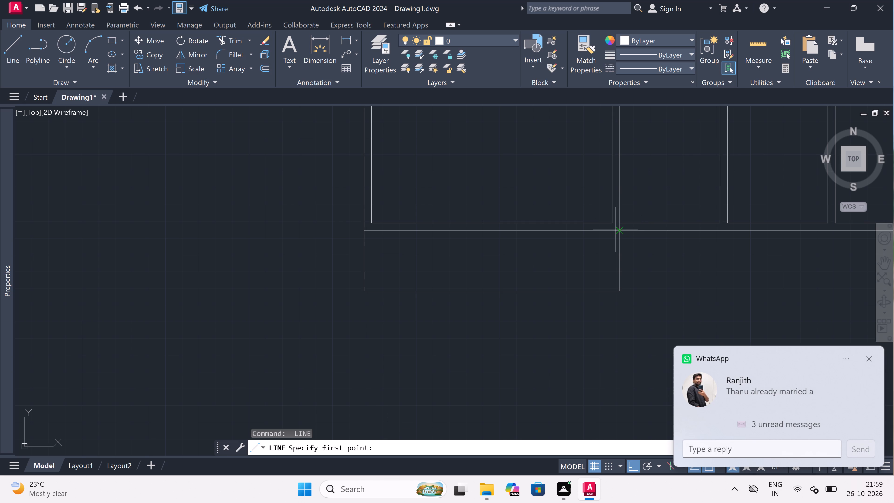
click(614, 224)
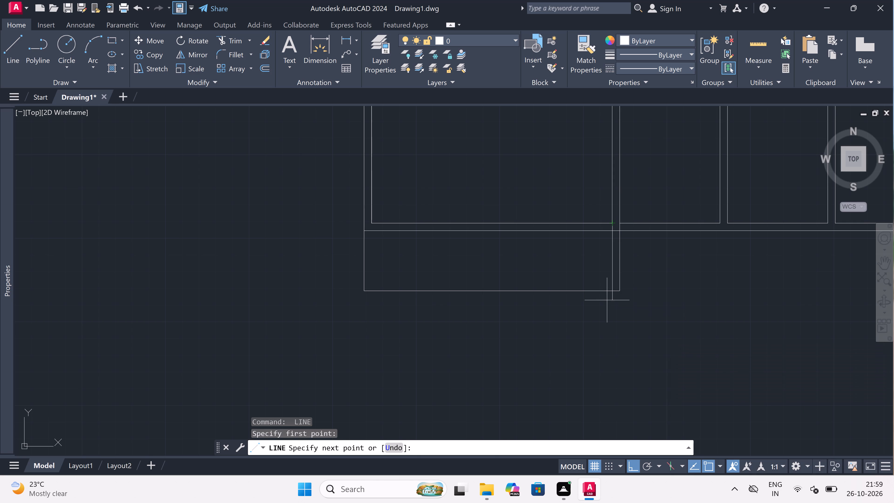
click(611, 291)
key(Escape)
key(space)
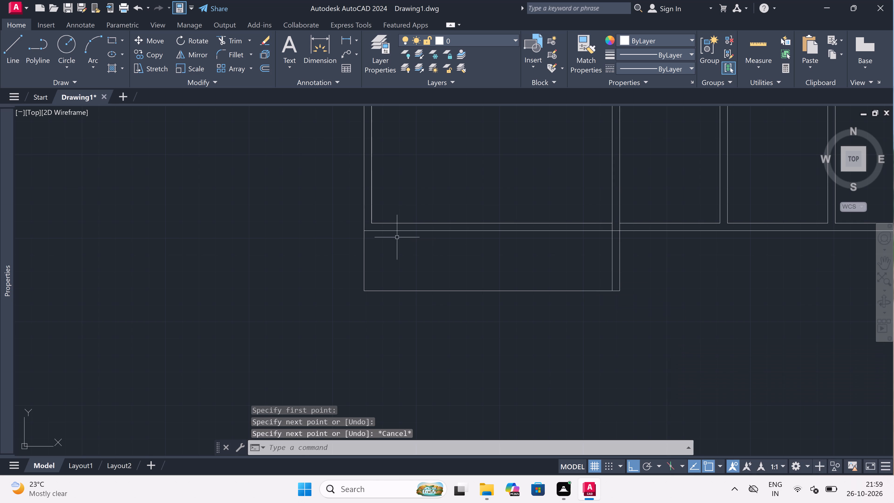
click(372, 220)
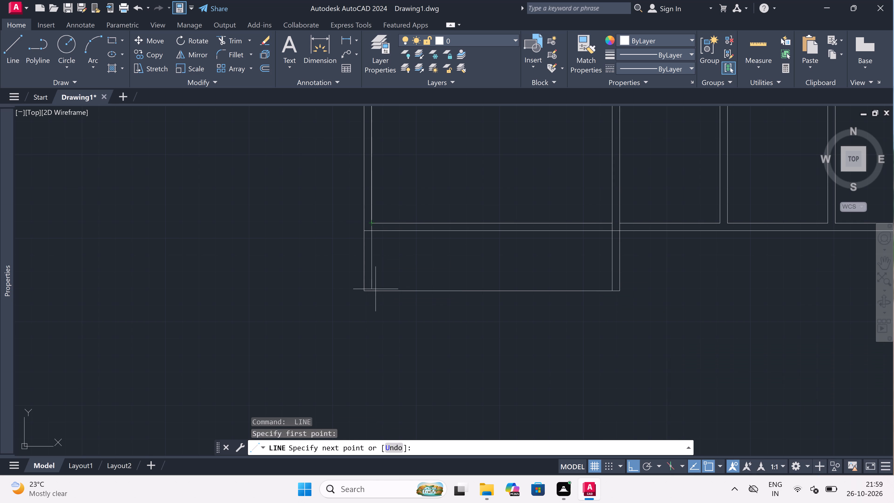
click(374, 290)
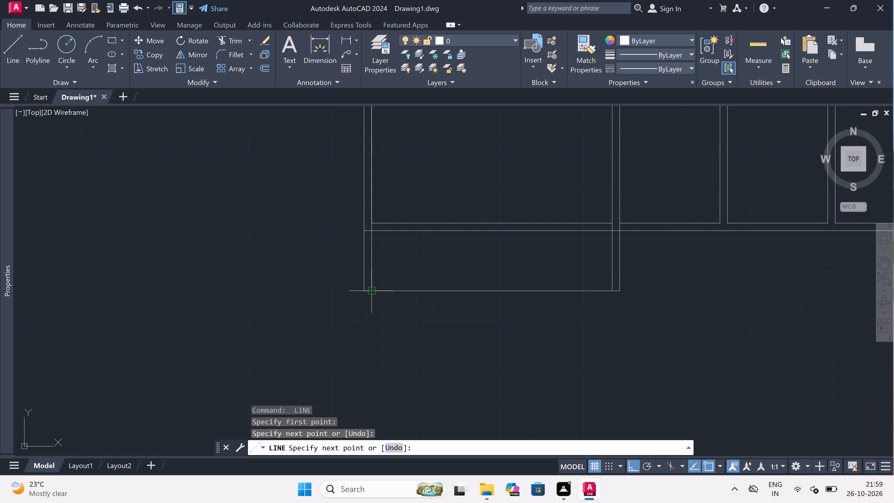
key(Escape)
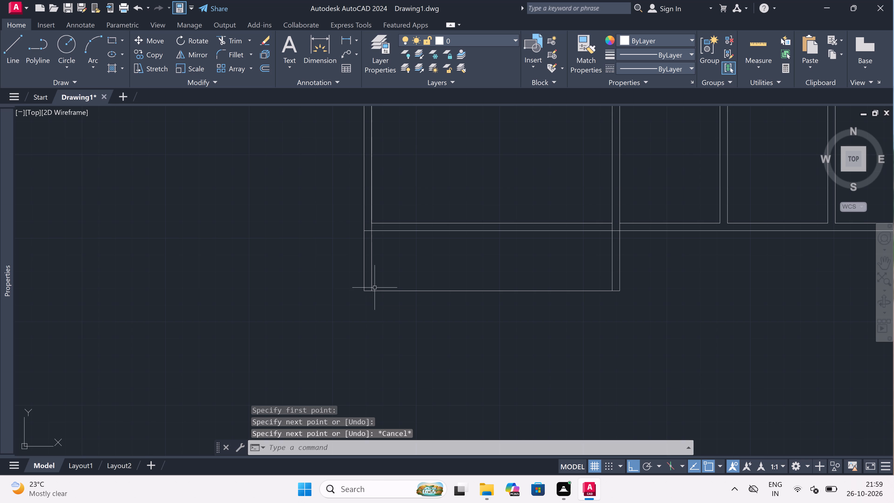
Trim the overlapping wall lines at both junctions between the lower-left room's bottom wall and the projection below it.
text(tr)
key(space)
scroll(365, 230, up, 3)
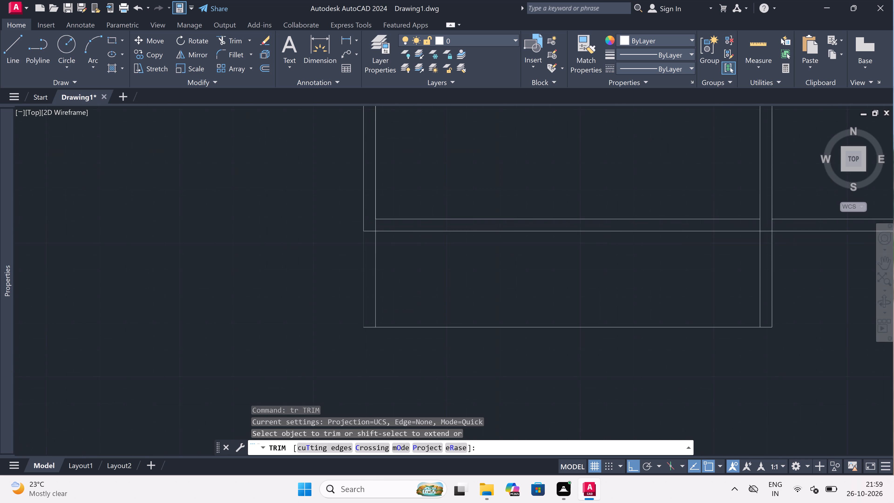
click(379, 221)
click(379, 257)
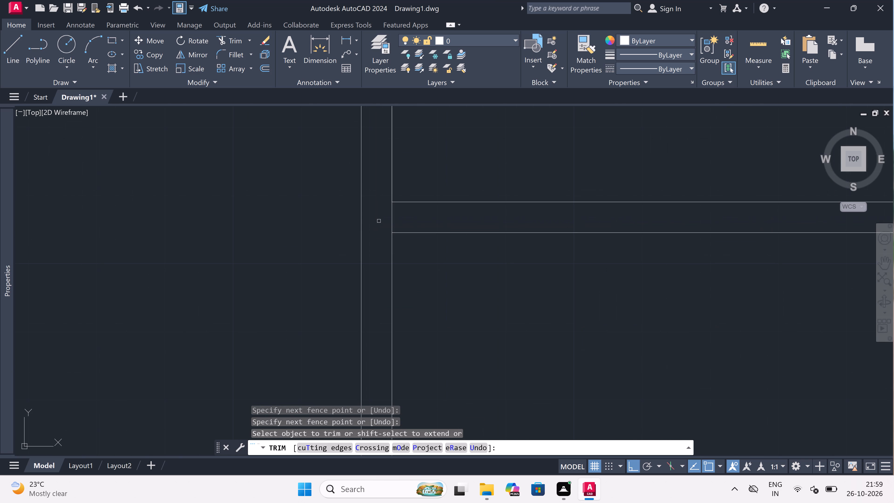
click(379, 218)
scroll(469, 220, down, 4)
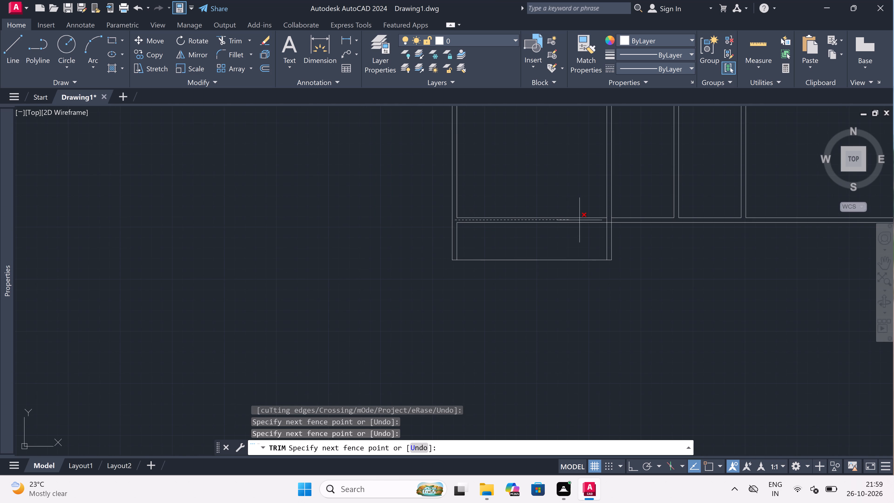
scroll(602, 222, up, 4)
click(619, 217)
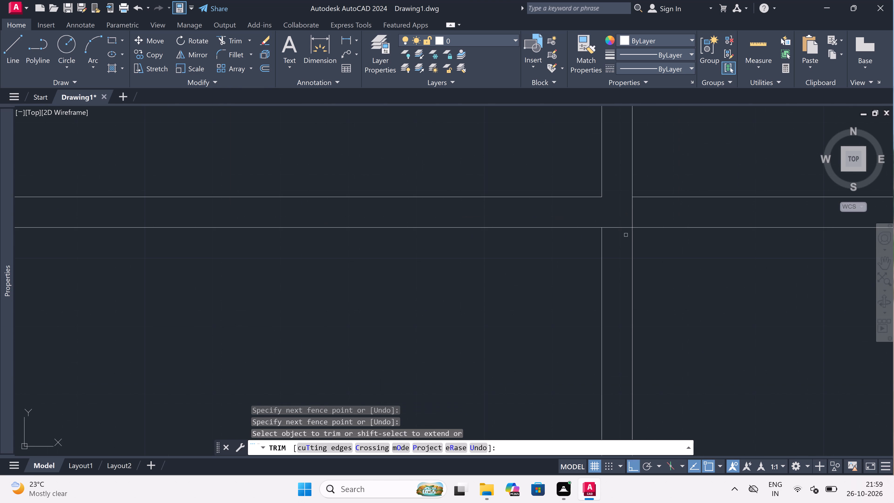
click(626, 235)
click(620, 221)
scroll(474, 274, down, 4)
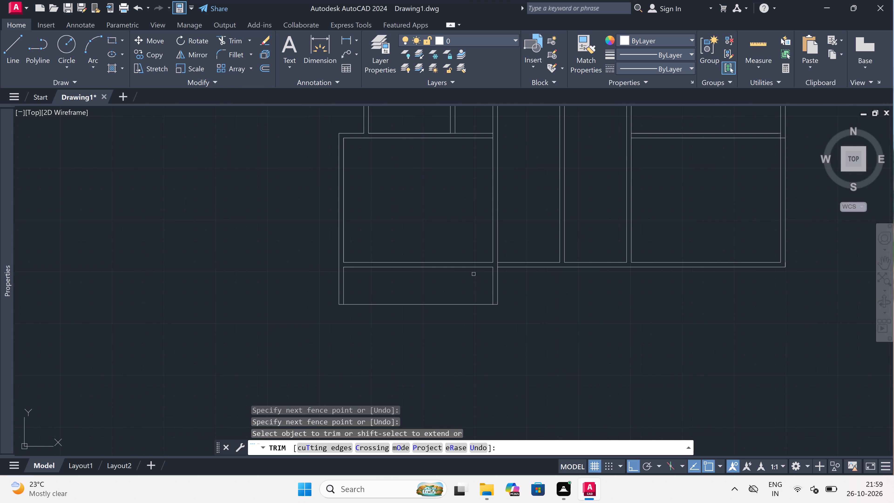
scroll(473, 274, down, 1)
key(Escape)
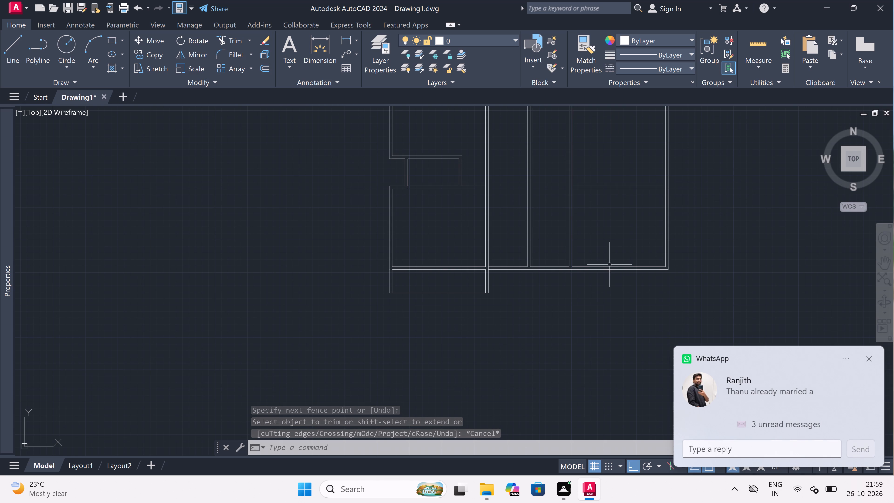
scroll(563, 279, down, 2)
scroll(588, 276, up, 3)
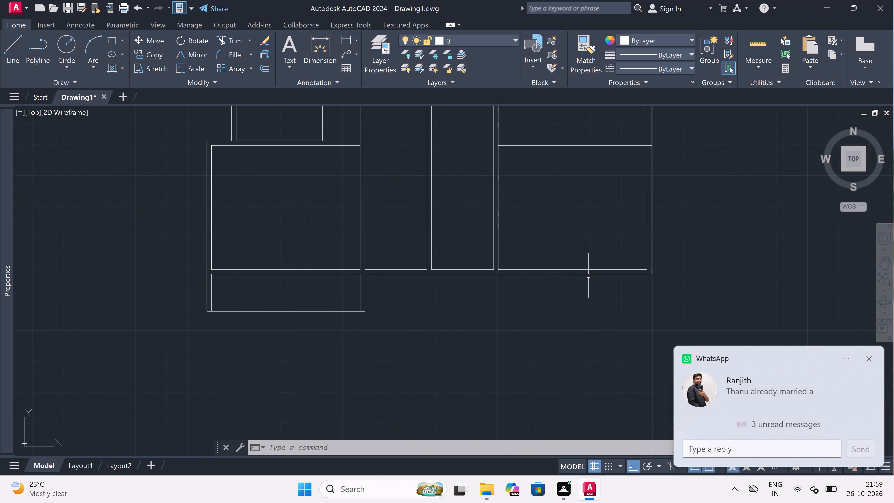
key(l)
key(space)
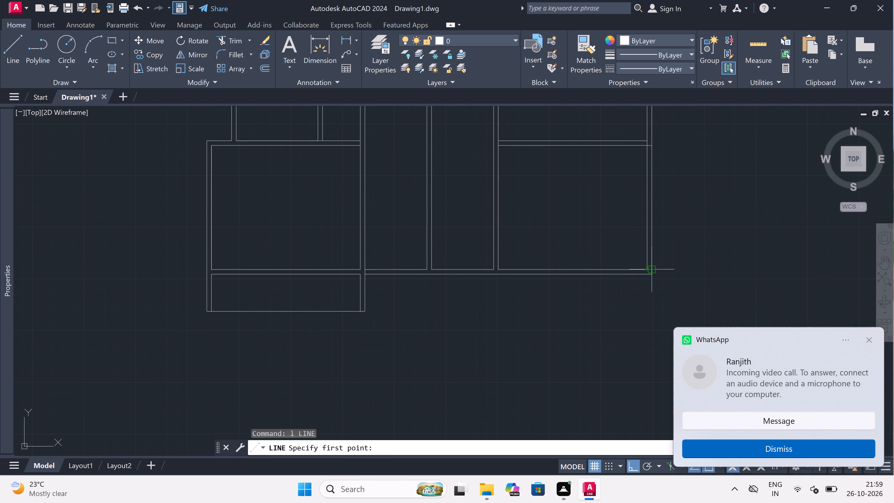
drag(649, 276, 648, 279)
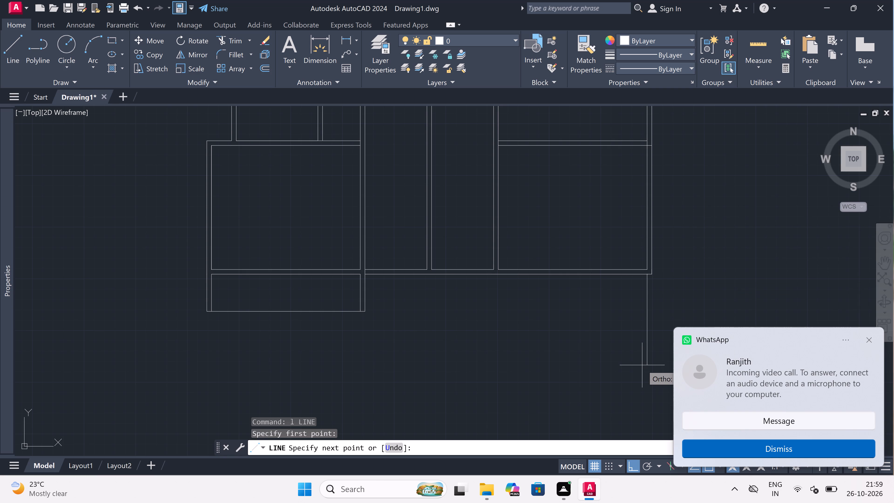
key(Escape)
Draw the outline of a 3' projection below the lower-right room, from the outer corner across to the right interior wall's left face.
key(space)
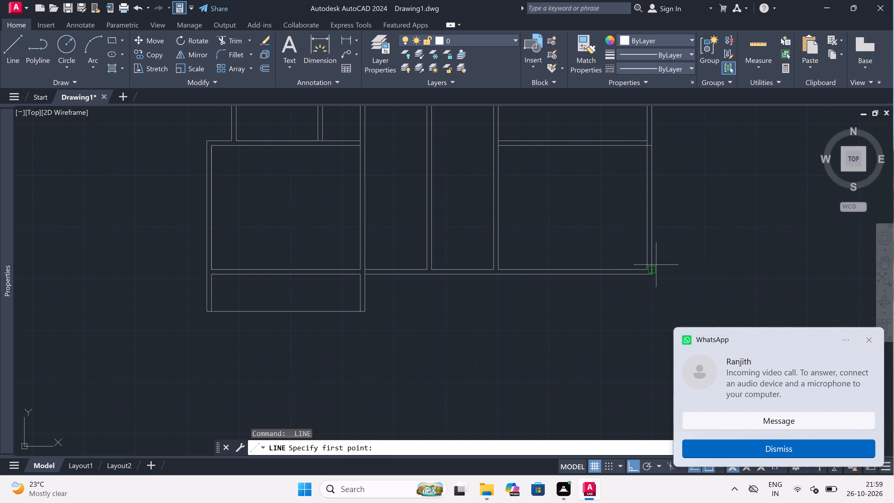
click(652, 276)
scroll(647, 319, up, 2)
text(3')
key(space)
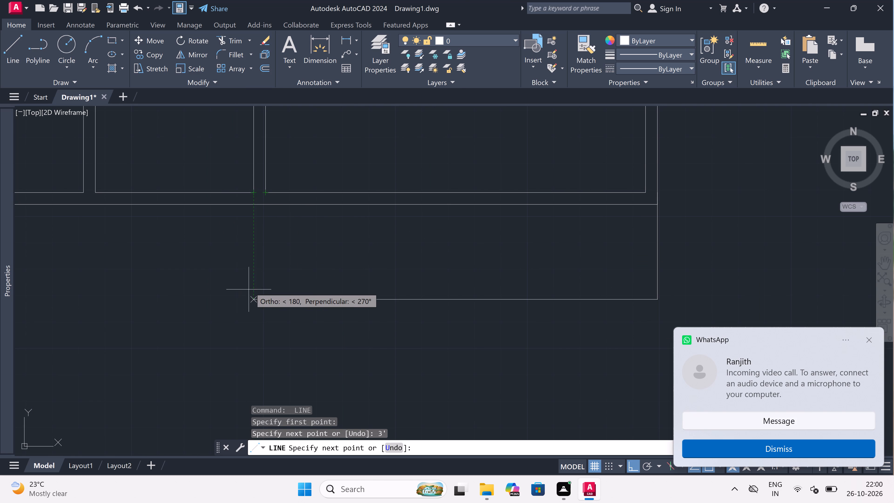
drag(254, 288, 252, 269)
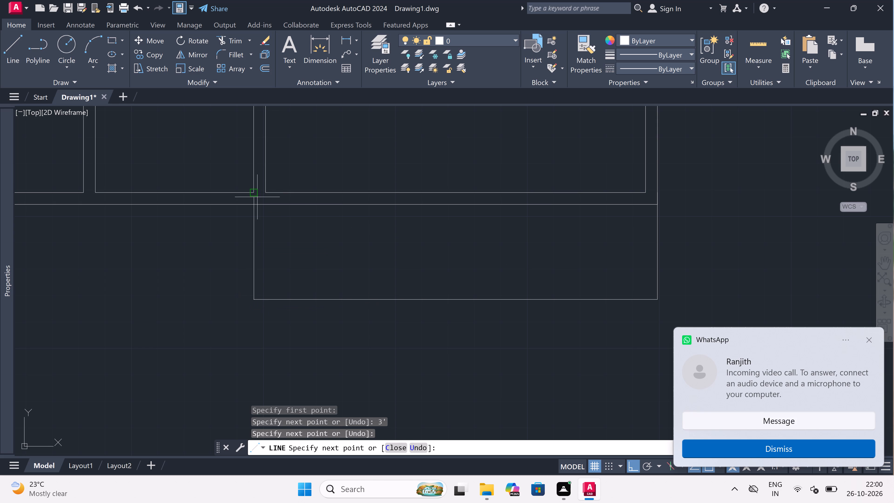
click(255, 196)
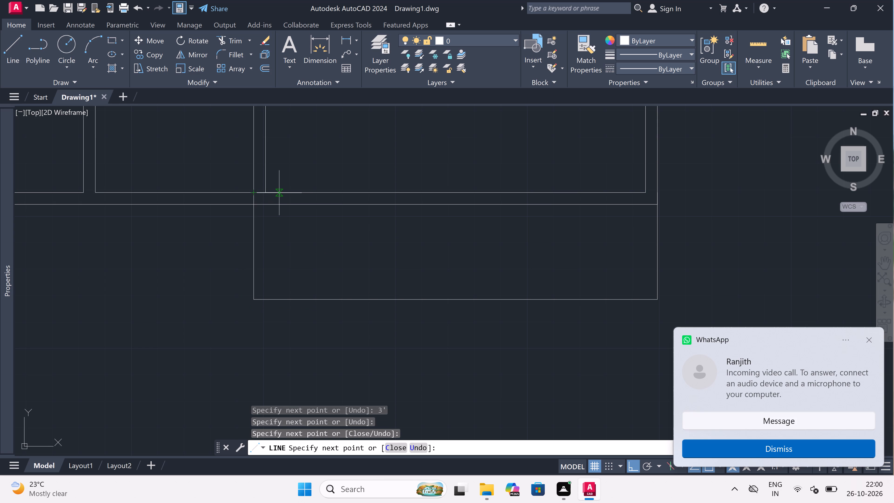
Draw the lower-right projection's inner side-wall lines down to its bottom edge, offsetting the left one 4.5" from the outer face.
text(4/)
key(BackSpace)
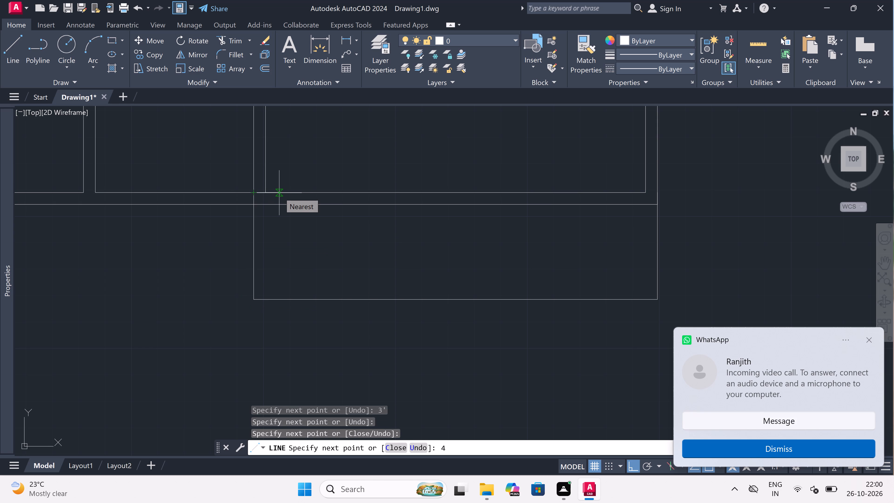
text(.5")
key(space)
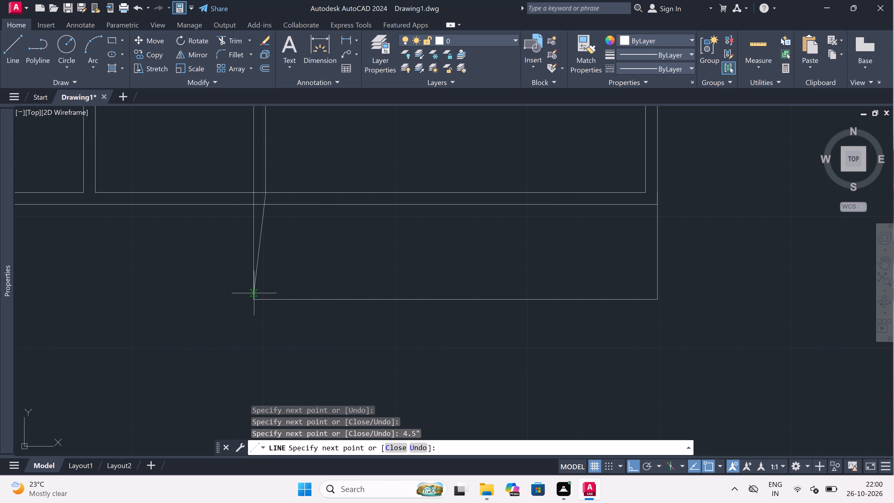
click(264, 297)
key(Escape)
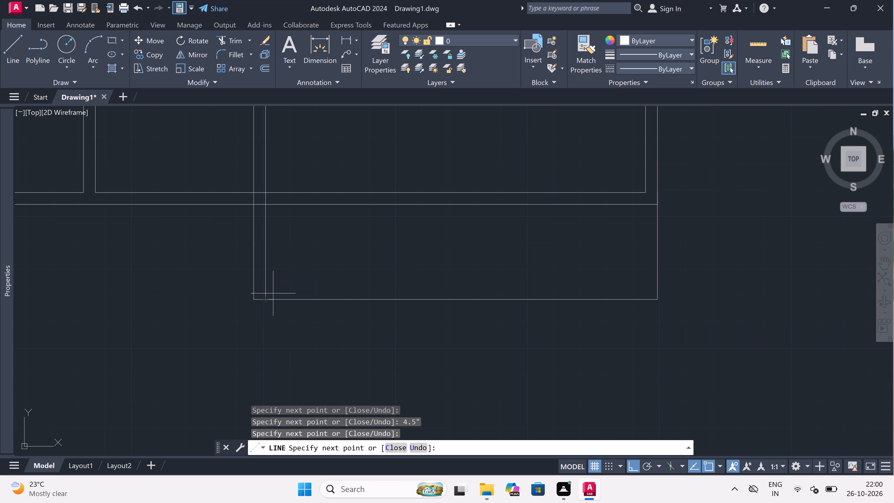
key(space)
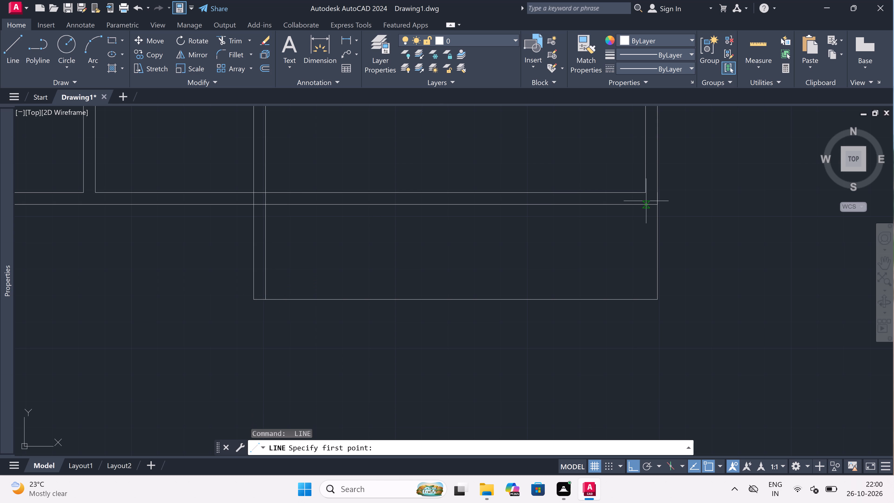
click(645, 195)
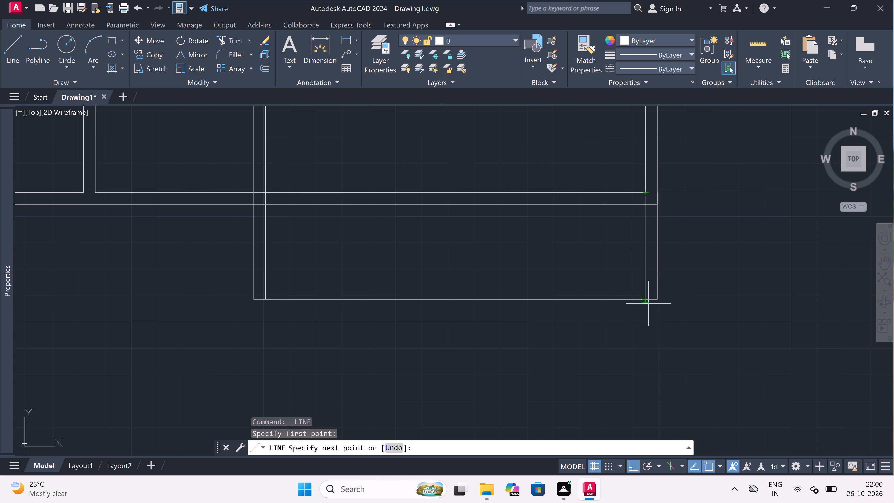
click(647, 299)
key(Escape)
Trim the overlapping wall lines at both junctions between the lower-right room's bottom wall and the projection below it.
text(tr)
key(space)
scroll(658, 188, up, 2)
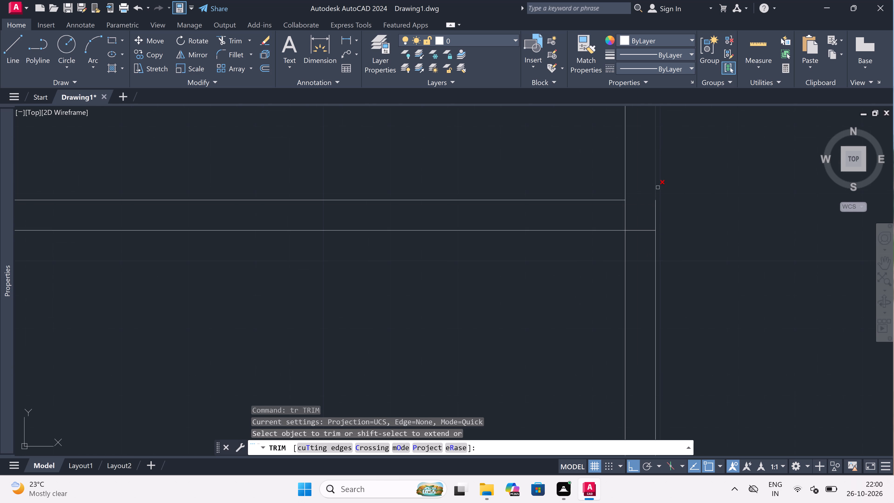
scroll(635, 223, up, 2)
drag(643, 258, 643, 255)
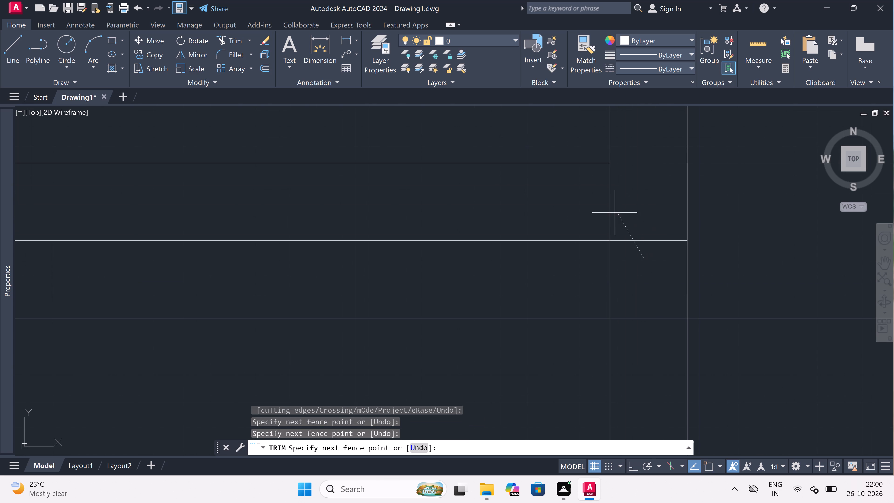
click(588, 203)
scroll(601, 207, down, 7)
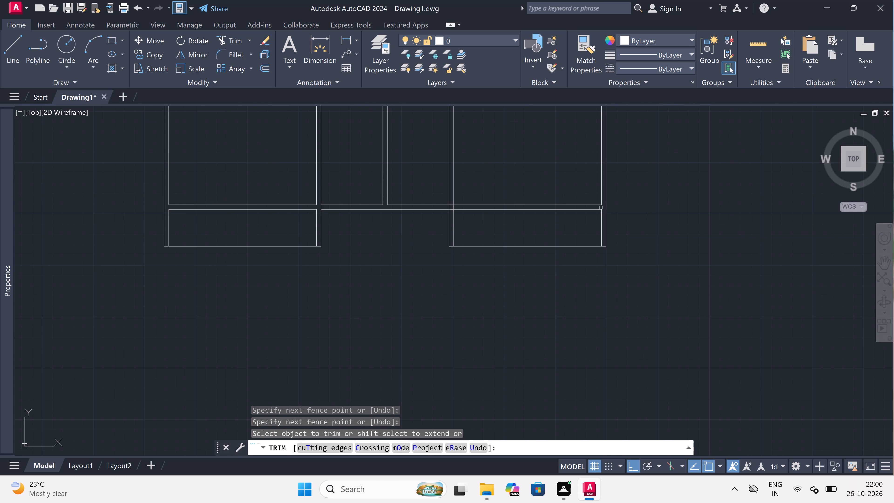
scroll(355, 195, up, 1)
scroll(486, 225, up, 2)
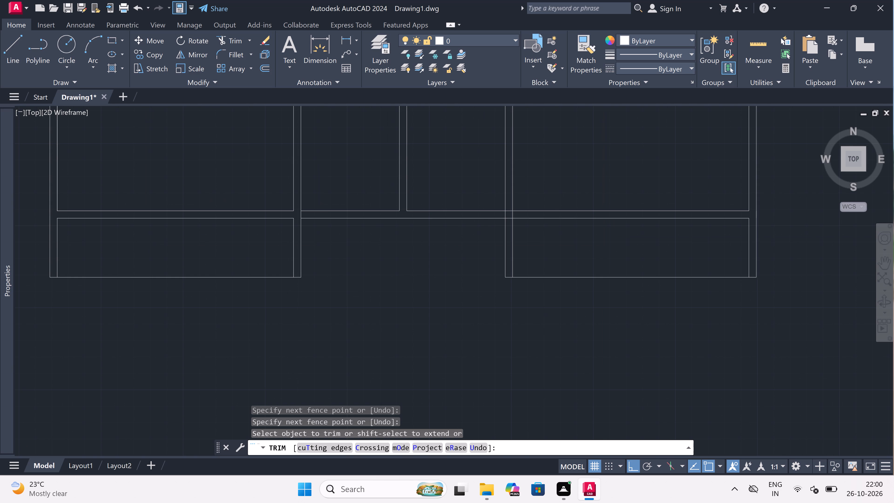
scroll(550, 185, up, 2)
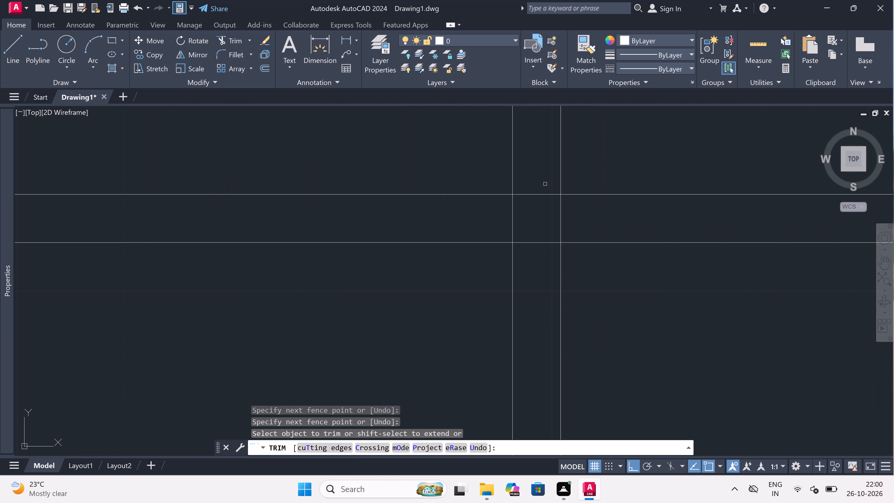
click(543, 183)
click(548, 298)
scroll(545, 281, down, 4)
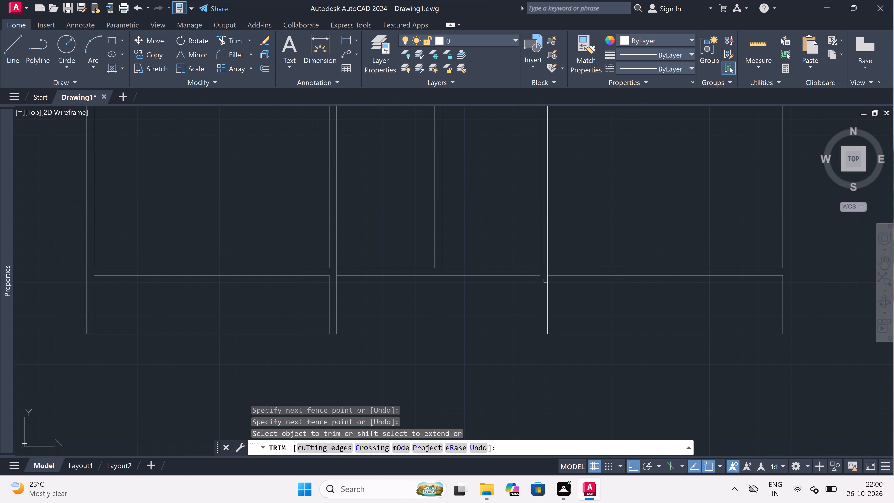
scroll(548, 276, up, 3)
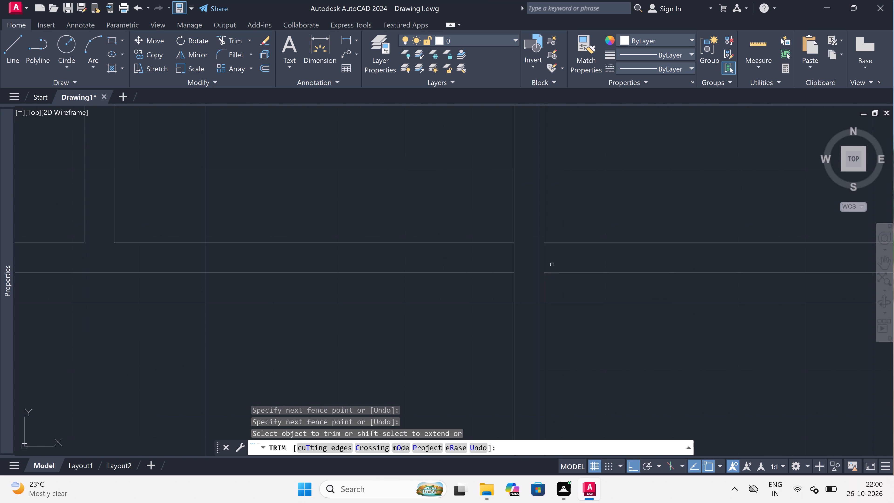
click(555, 262)
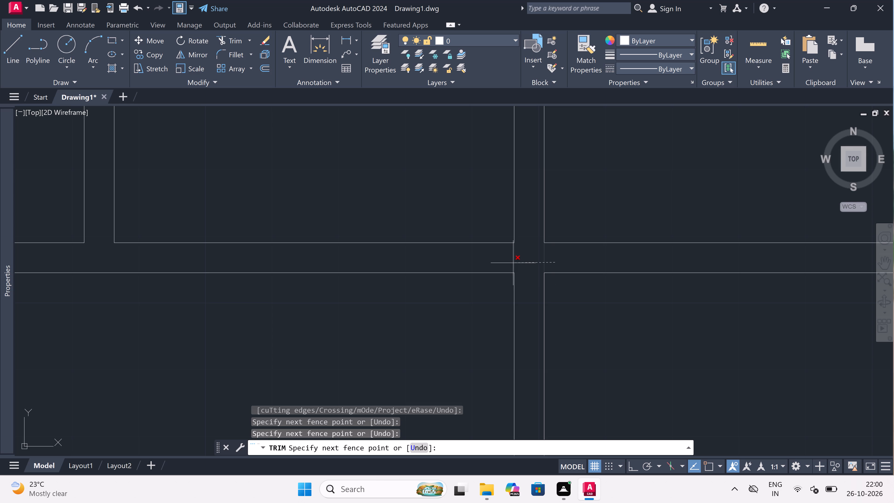
click(513, 263)
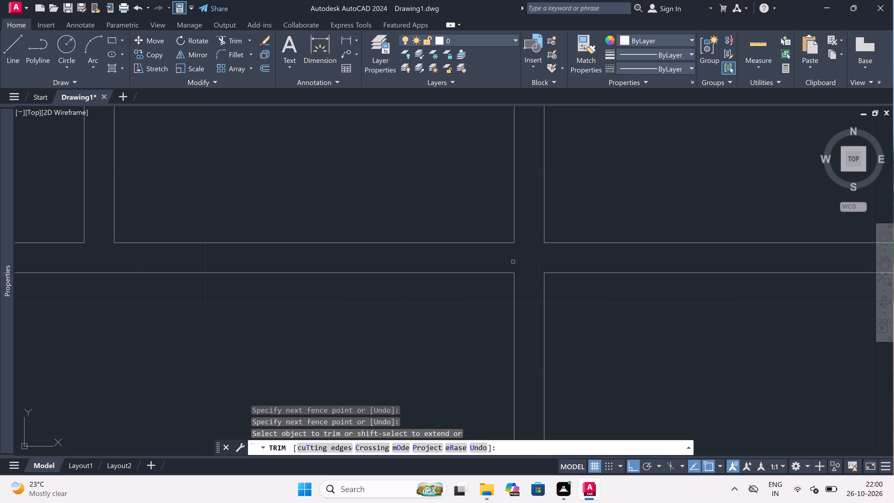
Trim away both bottom wall lines between the two interior walls, on either side of the middle wall.
scroll(513, 262, down, 4)
scroll(419, 253, up, 2)
click(419, 251)
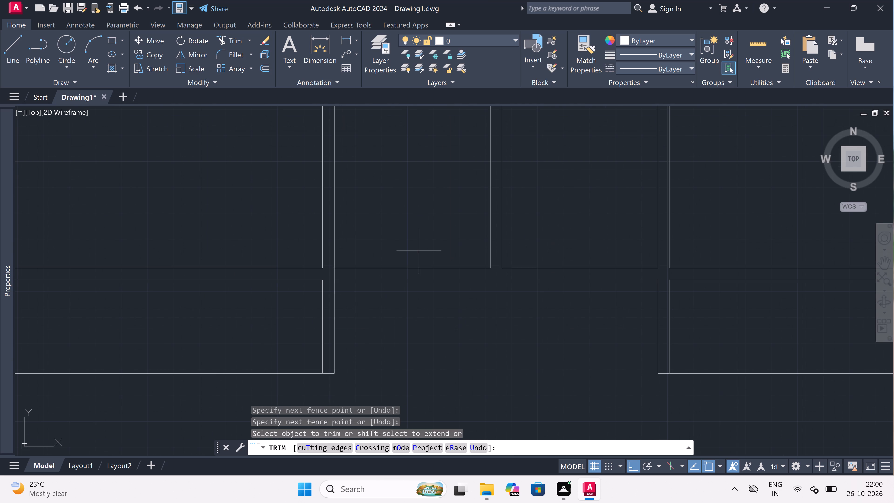
click(412, 319)
click(582, 239)
click(577, 313)
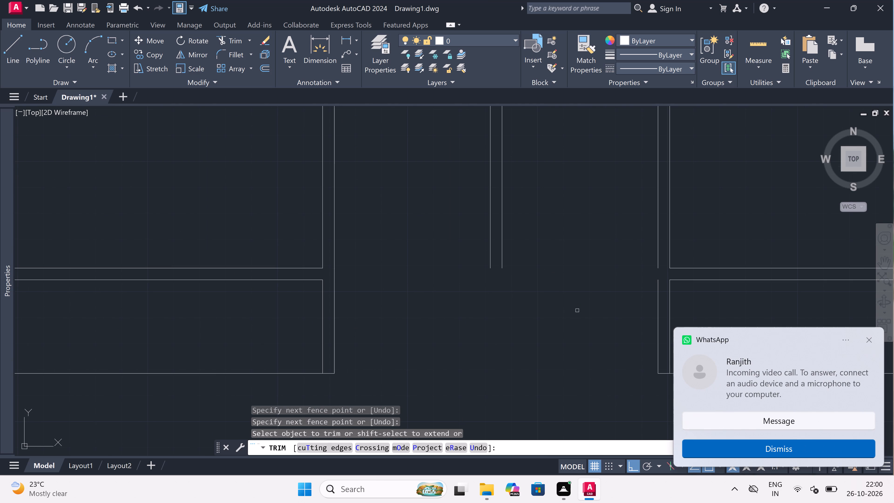
scroll(560, 257, down, 4)
scroll(571, 275, up, 3)
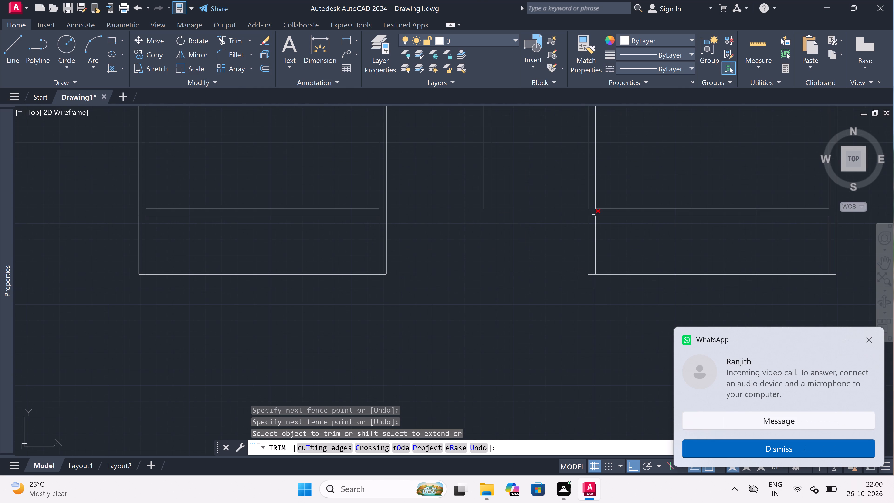
key(Escape)
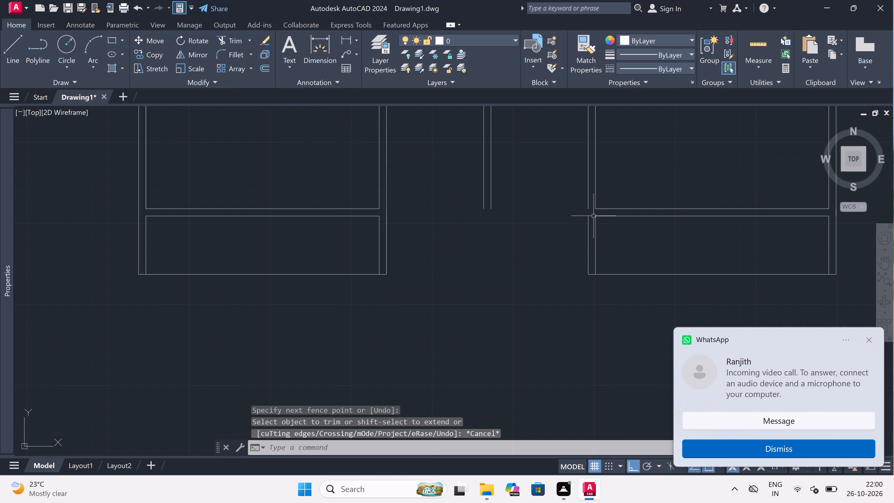
Draw a 4.5" thick bottom wall joining the lower-left and lower-right projections along their bottom edge.
scroll(593, 216, up, 1)
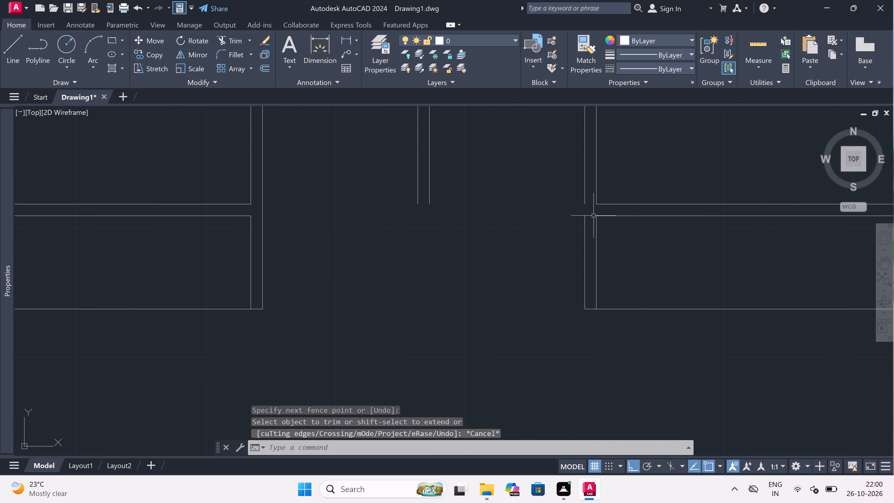
key(l)
key(space)
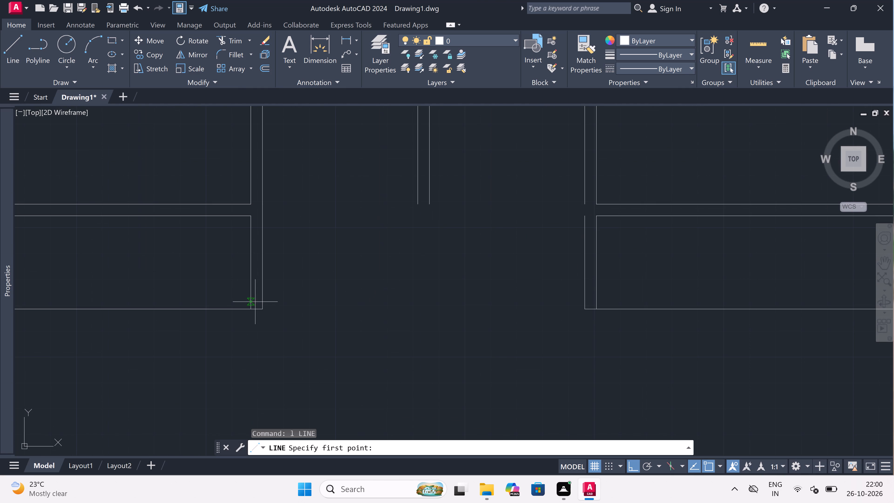
drag(265, 307, 273, 307)
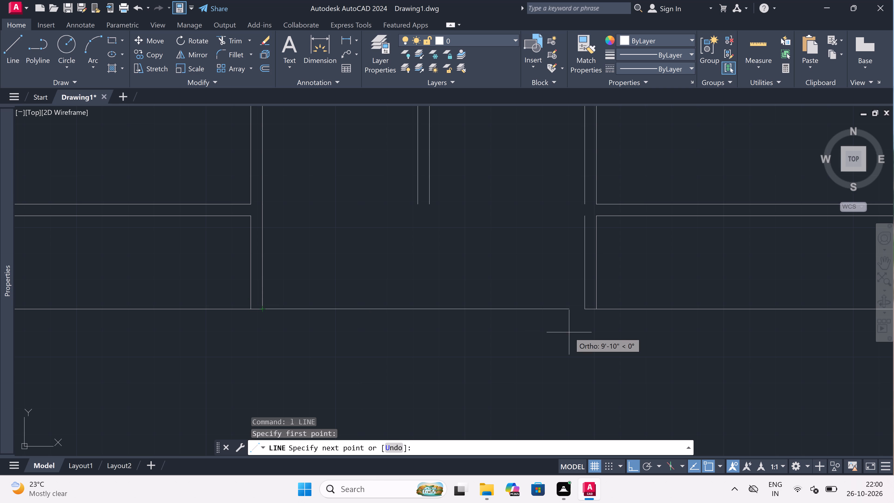
drag(585, 313, 589, 298)
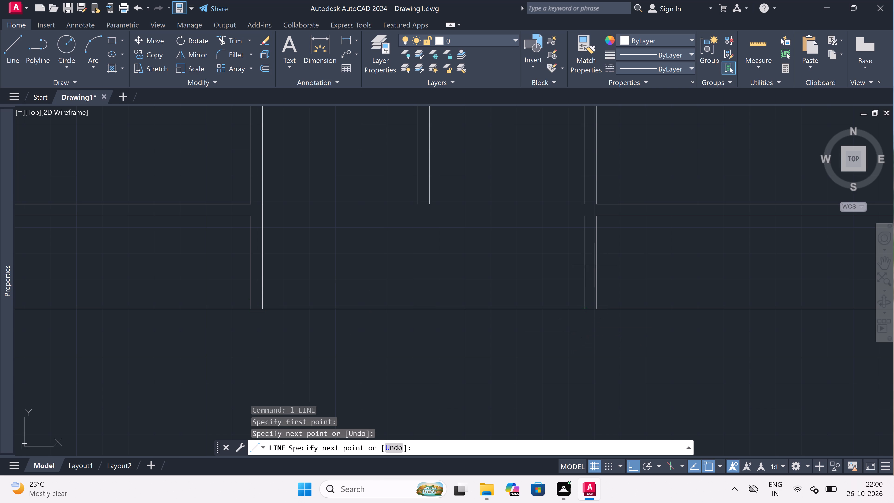
text(4.5")
key(space)
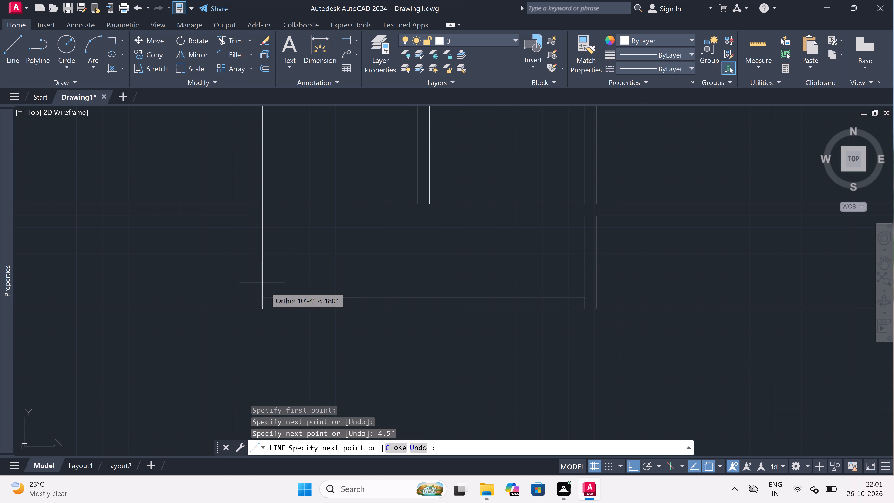
click(265, 297)
key(Escape)
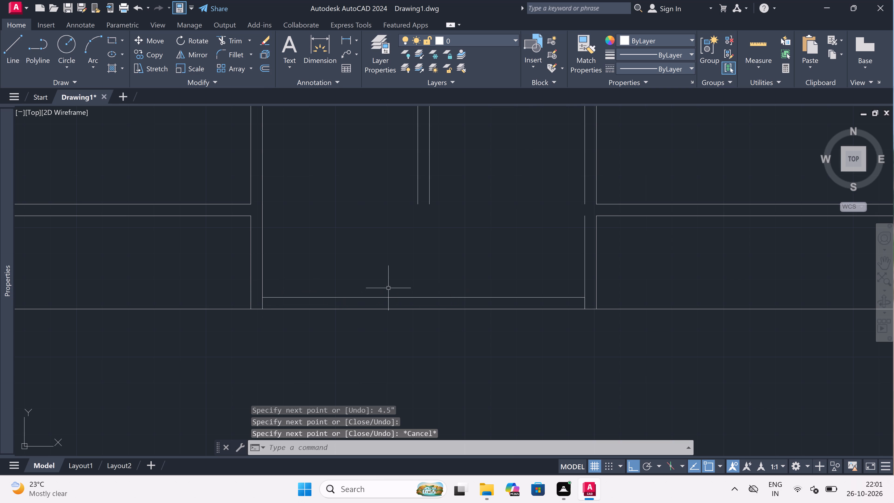
Trim the interior wall faces' ends between the new bottom wall's two lines at both of its junctions.
key(t)
key(r)
key(space)
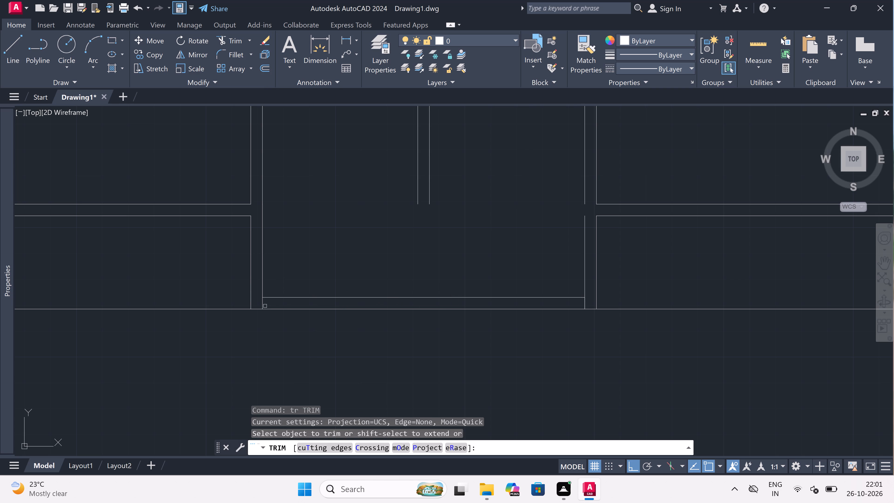
click(261, 303)
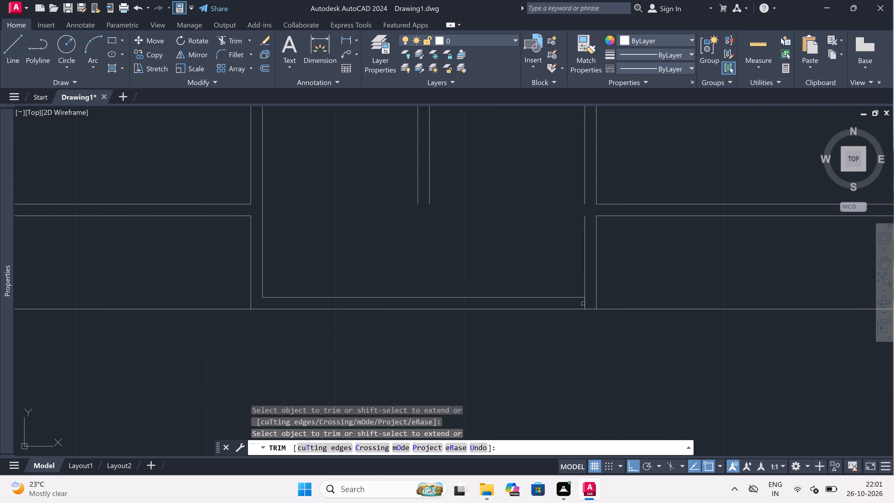
click(583, 304)
click(586, 302)
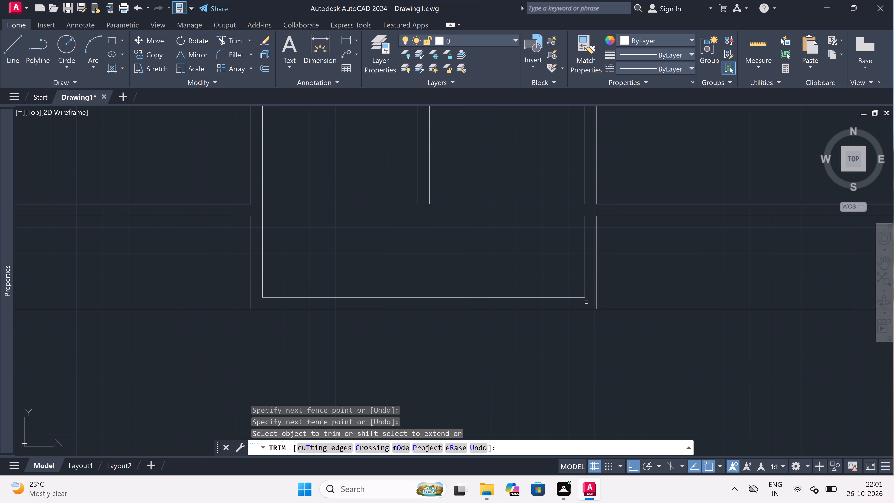
key(Escape)
Extend the right interior wall's left face across the gap left at the removed bottom wall.
key(e)
key(x)
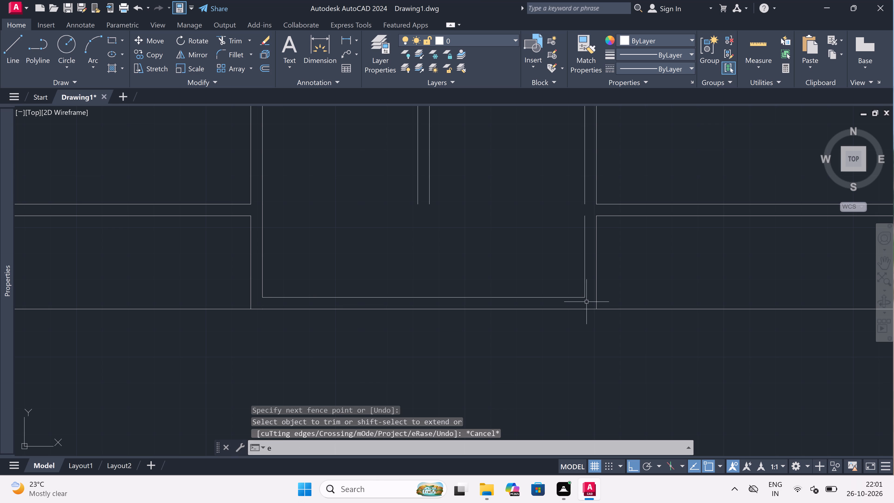
key(space)
drag(592, 276, 589, 276)
click(503, 275)
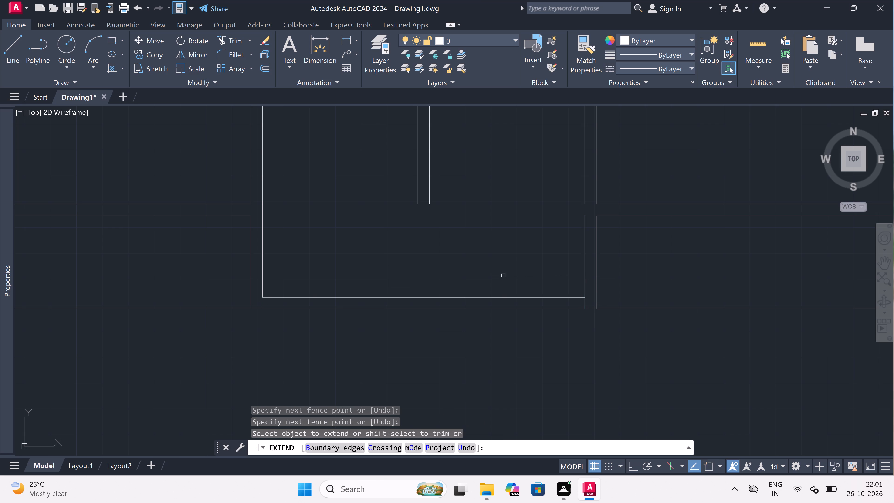
click(554, 248)
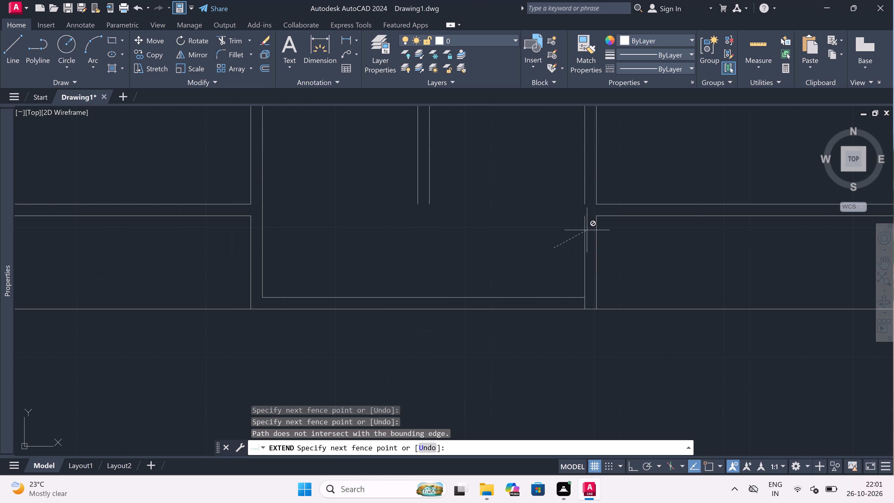
scroll(587, 230, down, 4)
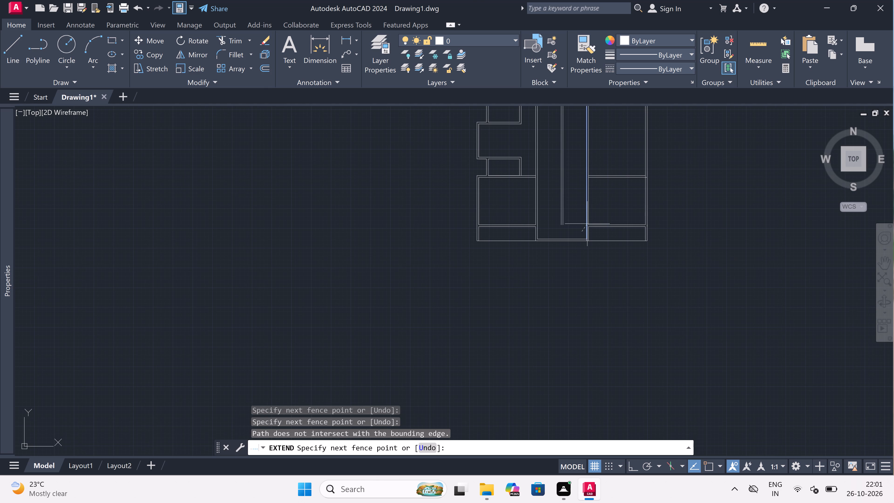
scroll(590, 220, up, 3)
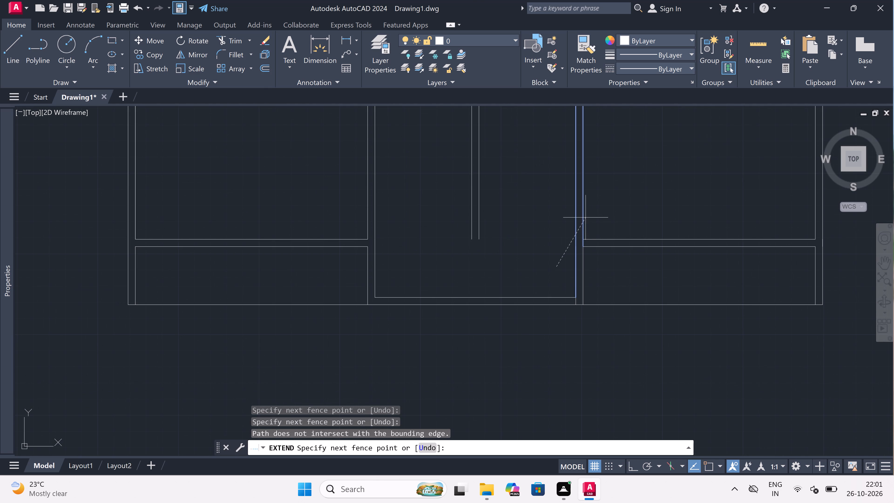
click(586, 218)
key(Escape)
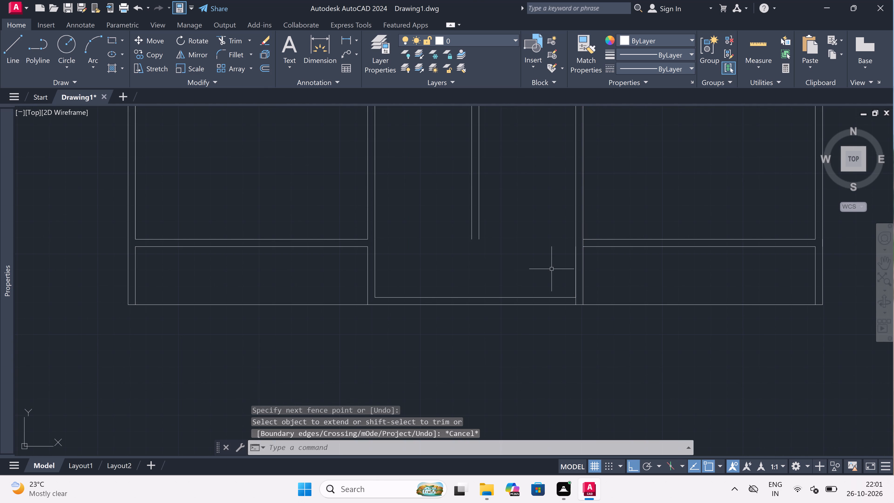
Trim the right interior wall's left face inside the new bottom wall and its right face inside the right room's bottom wall junction.
text(tr)
key(space)
scroll(577, 297, up, 2)
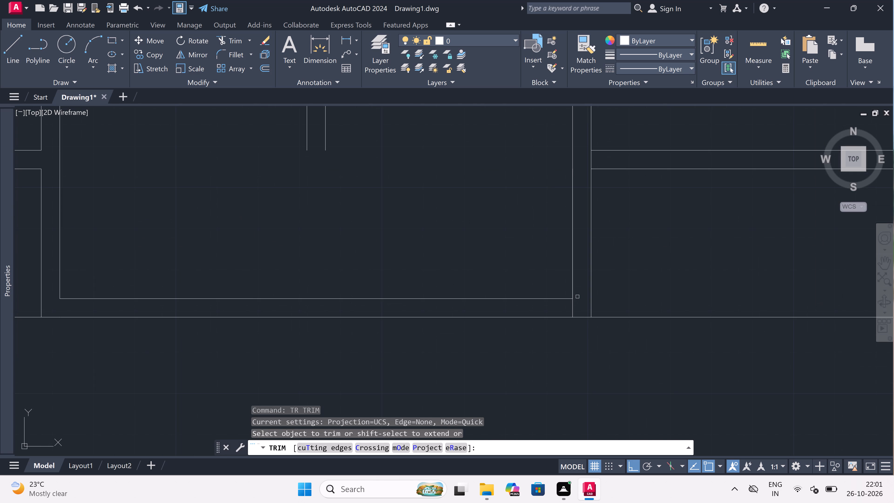
click(570, 310)
click(582, 299)
scroll(582, 298, down, 2)
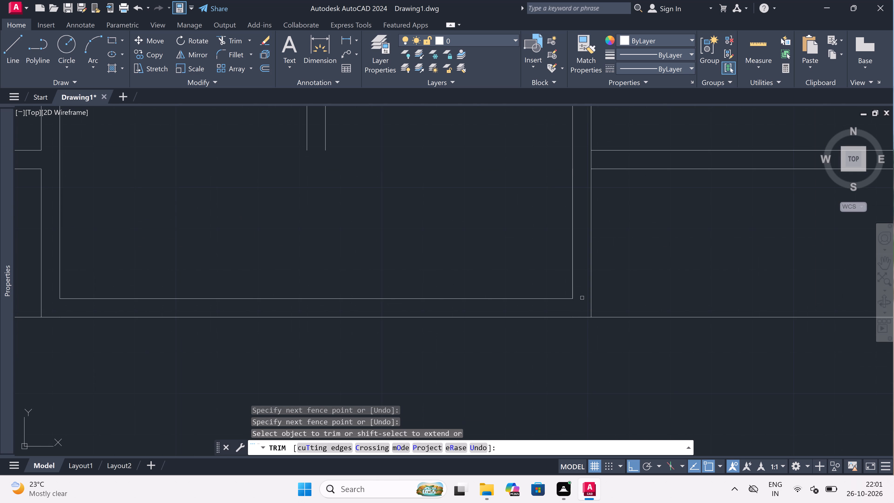
scroll(590, 240, up, 3)
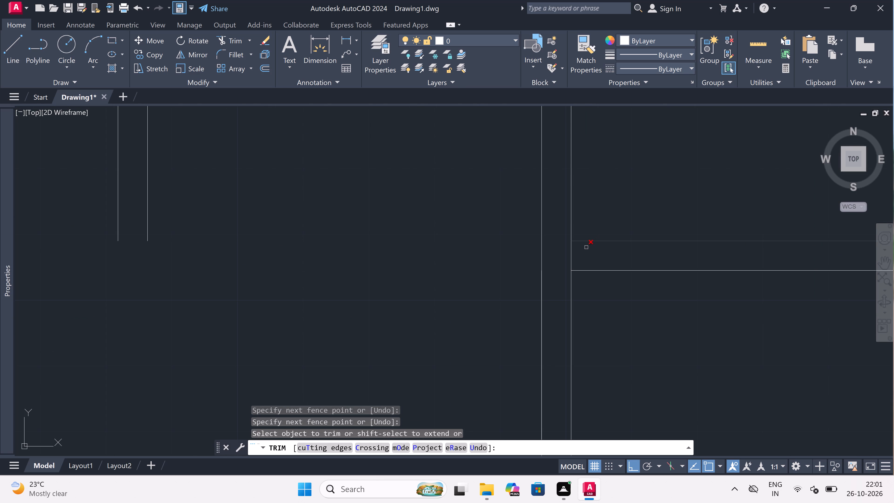
click(580, 255)
click(561, 255)
key(Escape)
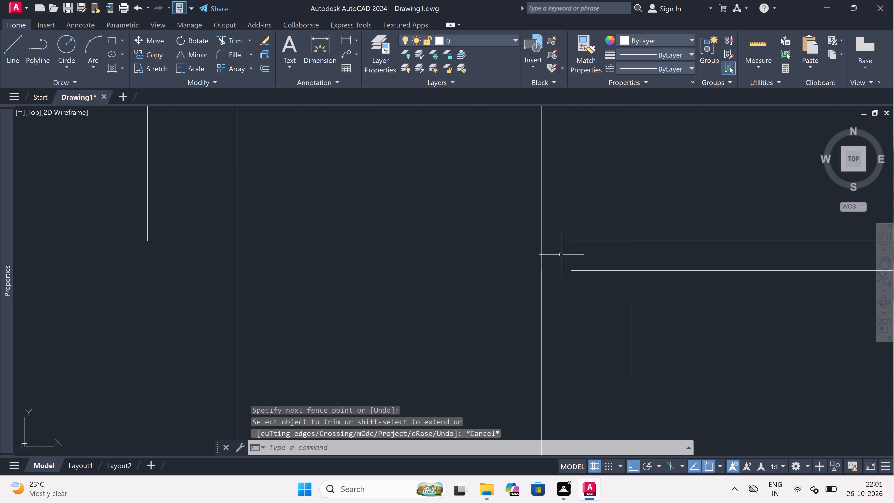
Extend both faces of the middle wall down to the inner line of the new bottom wall.
scroll(561, 255, down, 4)
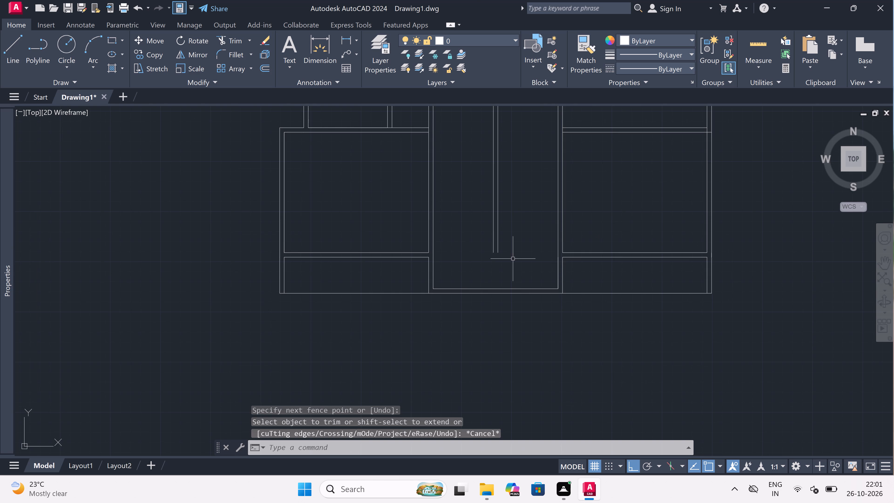
scroll(497, 259, up, 1)
text(ex)
key(space)
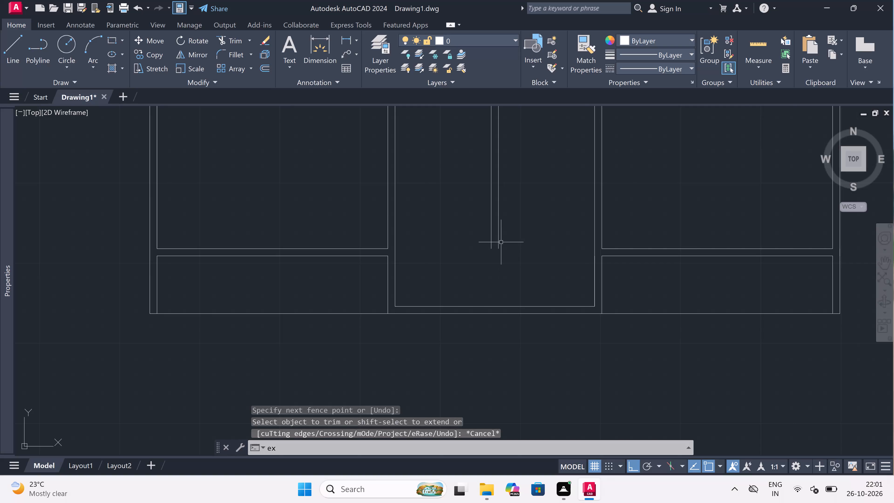
click(506, 224)
click(451, 257)
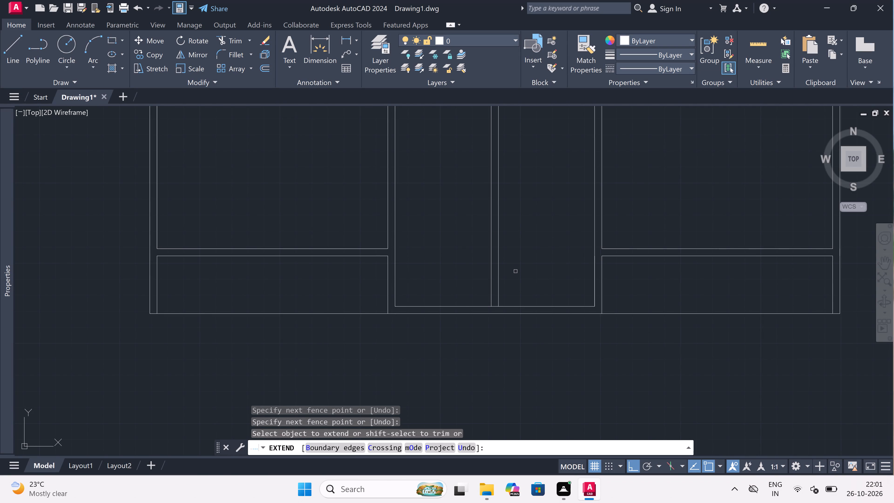
key(Escape)
Trim the new bottom wall's inner line between the middle wall's two faces.
text(tr)
key(space)
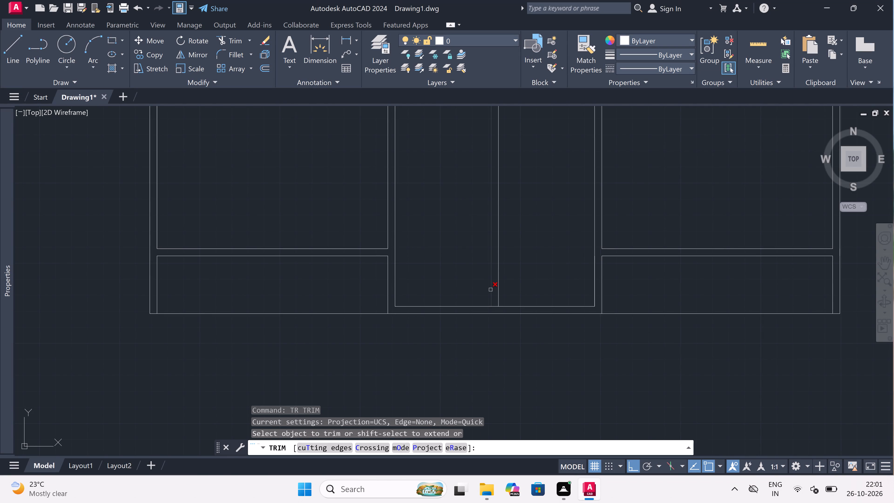
scroll(501, 308, up, 2)
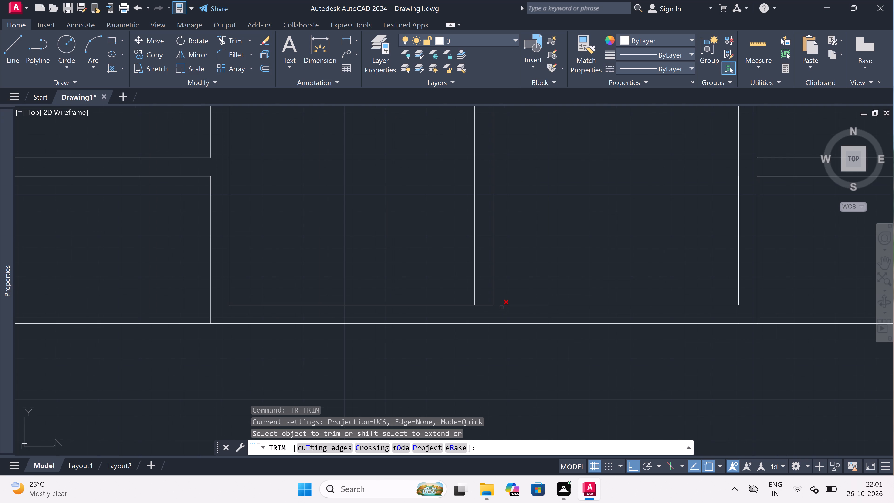
scroll(484, 308, up, 2)
click(484, 308)
click(492, 283)
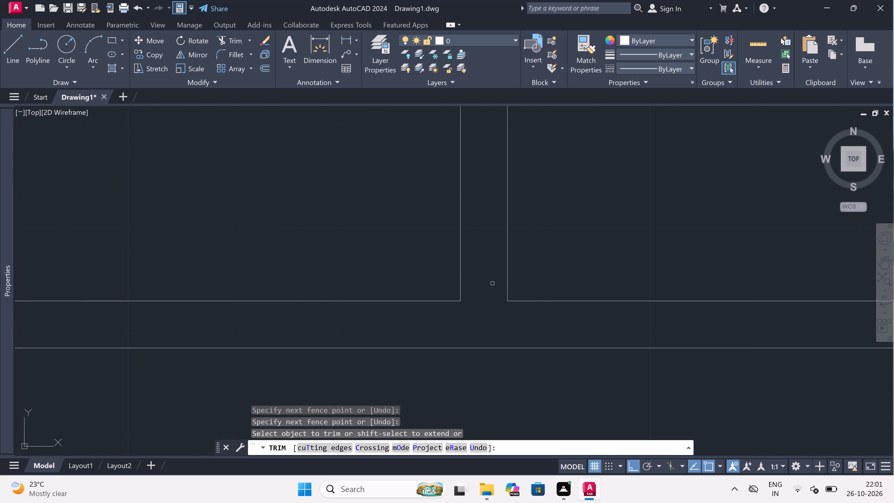
key(Escape)
Extend both lines of the horizontal wall below the lower-left enclosure across the left and middle walls to meet the right room's wall.
scroll(492, 283, down, 7)
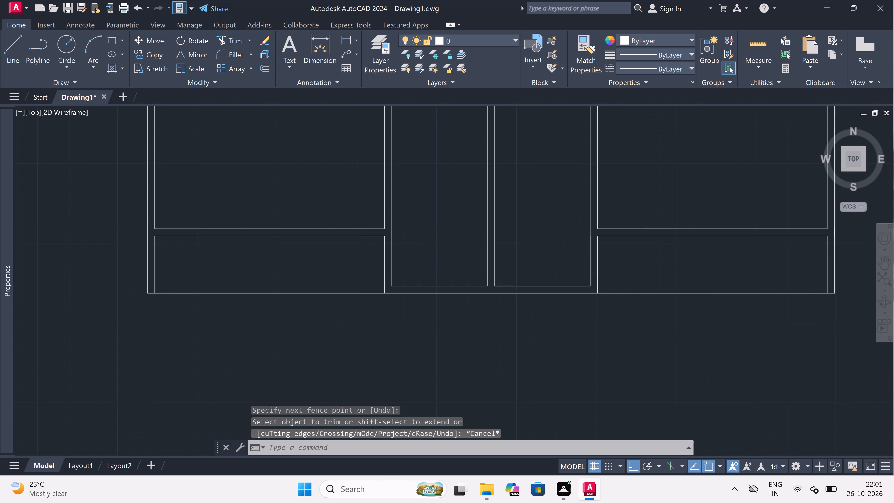
scroll(492, 283, down, 3)
scroll(496, 264, up, 4)
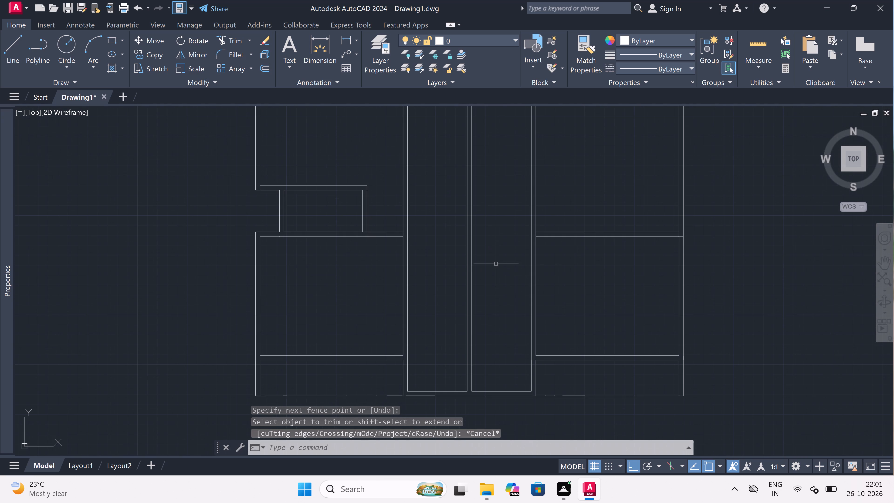
scroll(453, 201, up, 1)
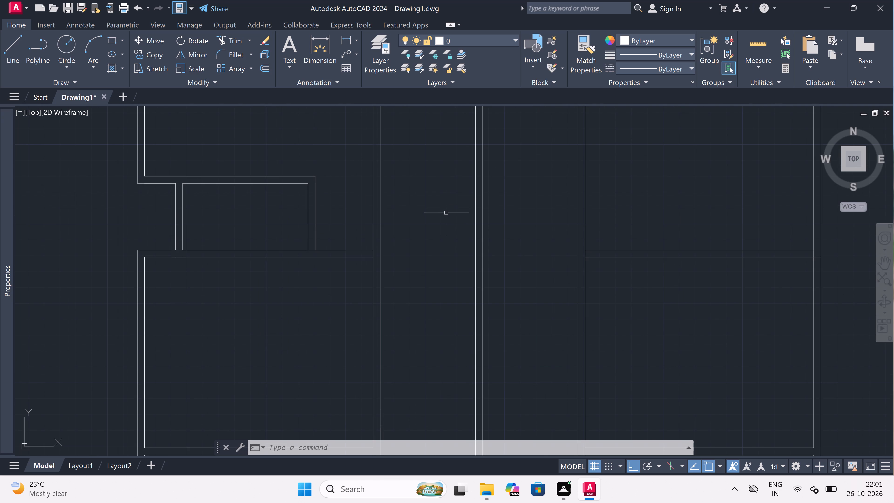
scroll(446, 213, down, 3)
scroll(446, 213, up, 3)
text(ex)
key(space)
drag(354, 230, 354, 232)
drag(336, 326, 336, 323)
click(338, 232)
drag(324, 323, 331, 313)
drag(436, 232, 436, 239)
drag(419, 337, 427, 316)
click(453, 225)
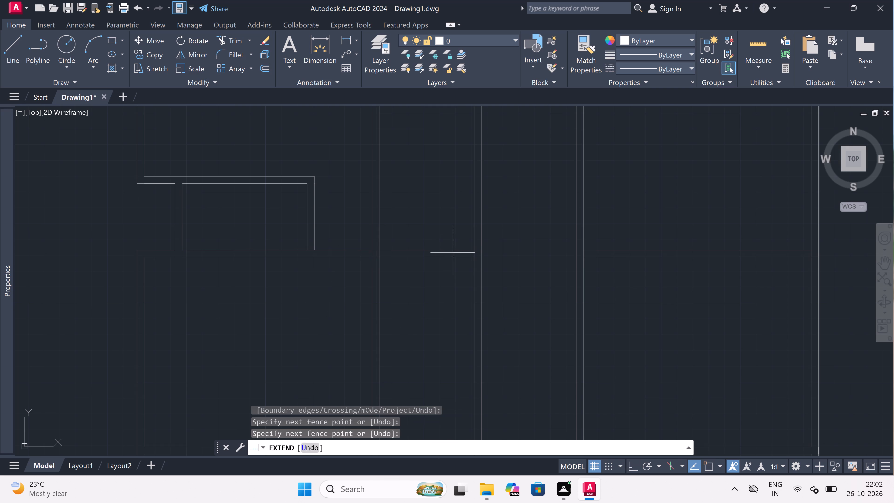
drag(442, 339, 445, 324)
drag(471, 188, 471, 191)
drag(442, 325, 445, 316)
drag(551, 196, 551, 207)
click(547, 319)
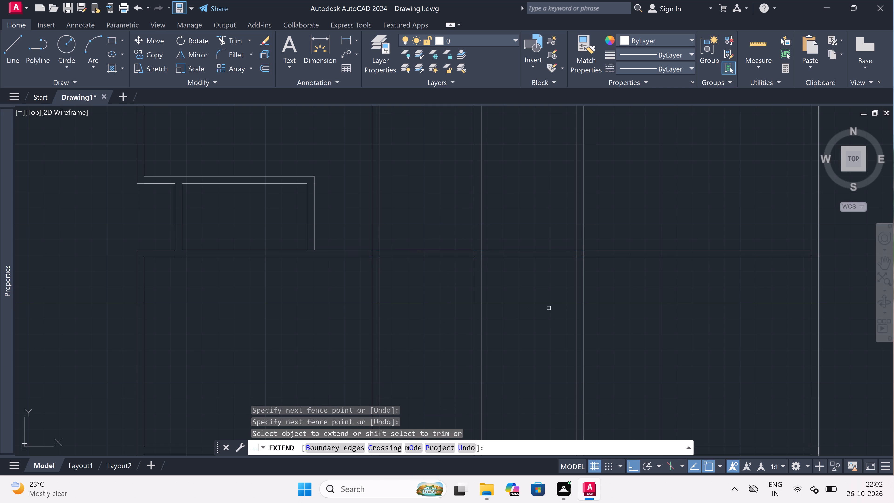
key(Escape)
Trim the extended horizontal wall's upper line between the faces of the lower-left enclosure's right wall.
key(t)
key(r)
key(space)
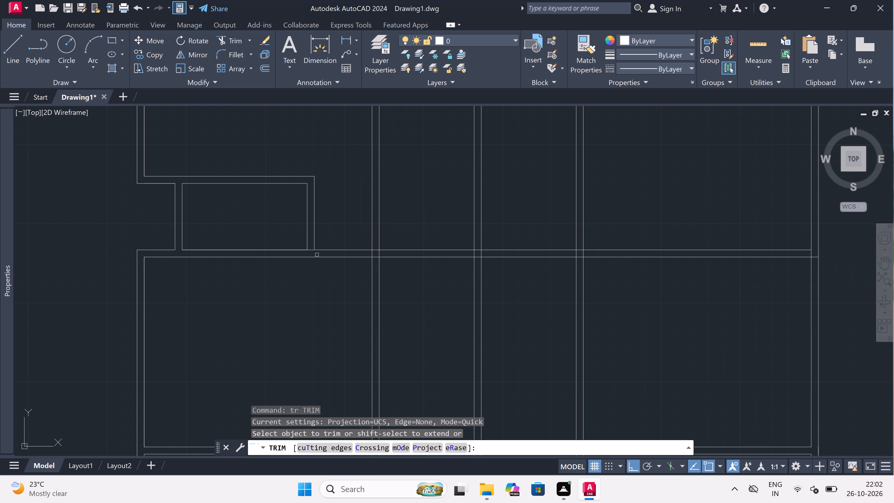
scroll(323, 255, up, 2)
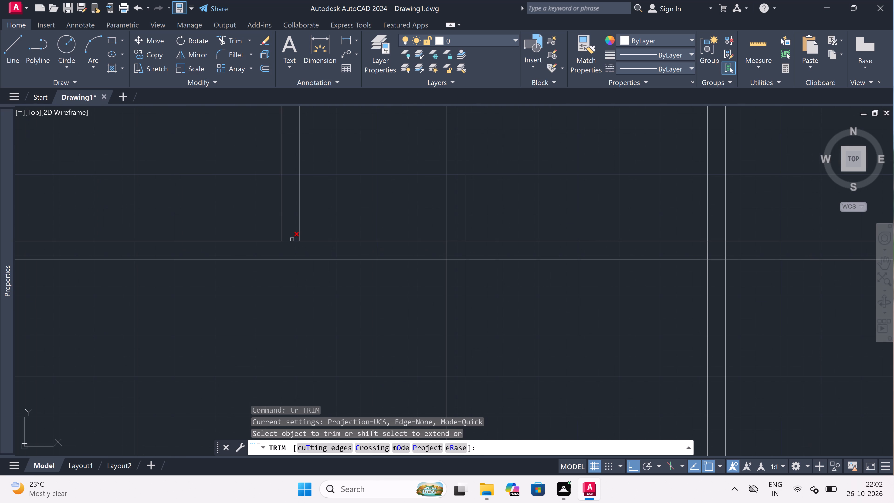
click(291, 239)
click(294, 248)
At the left interior wall crossing, trim both wall faces inside the horizontal wall and the horizontal wall's lower line between them.
scroll(294, 248, down, 3)
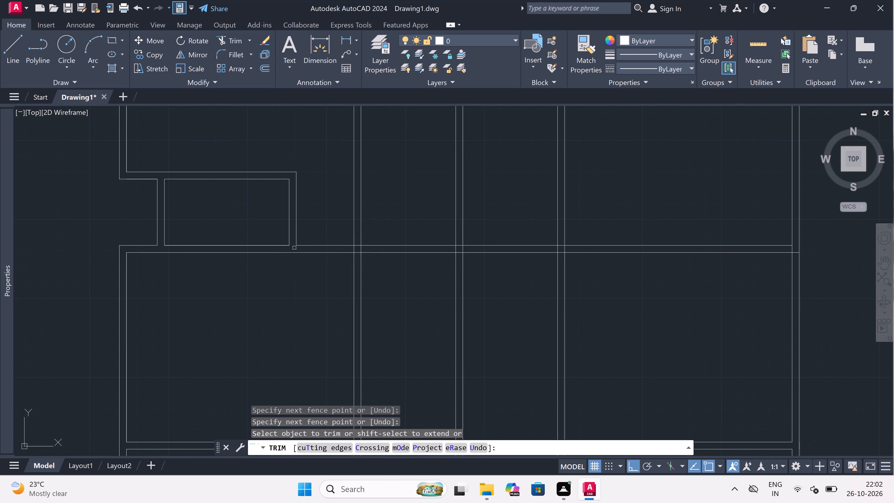
scroll(294, 248, down, 1)
scroll(344, 247, up, 2)
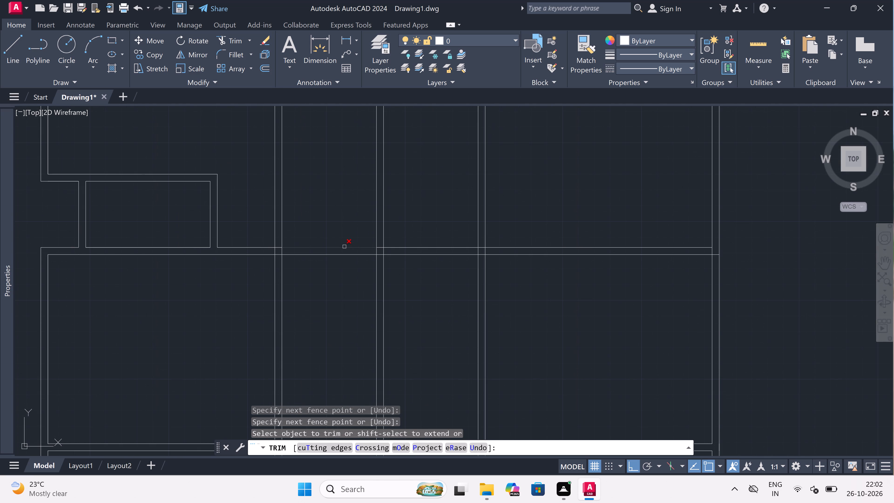
scroll(261, 254, up, 2)
scroll(285, 250, up, 1)
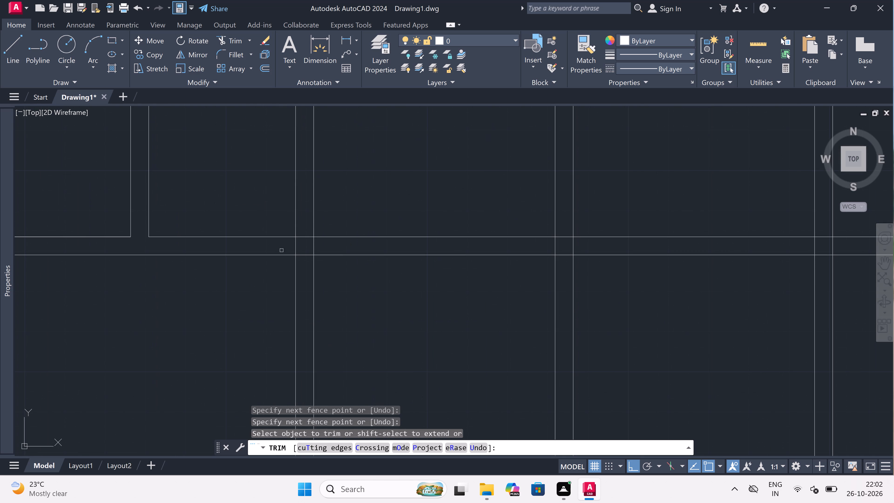
click(290, 246)
click(312, 247)
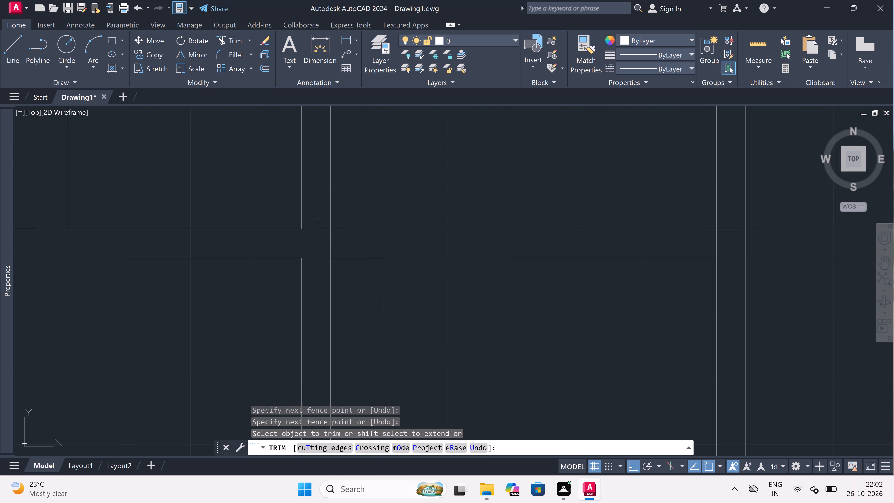
click(317, 214)
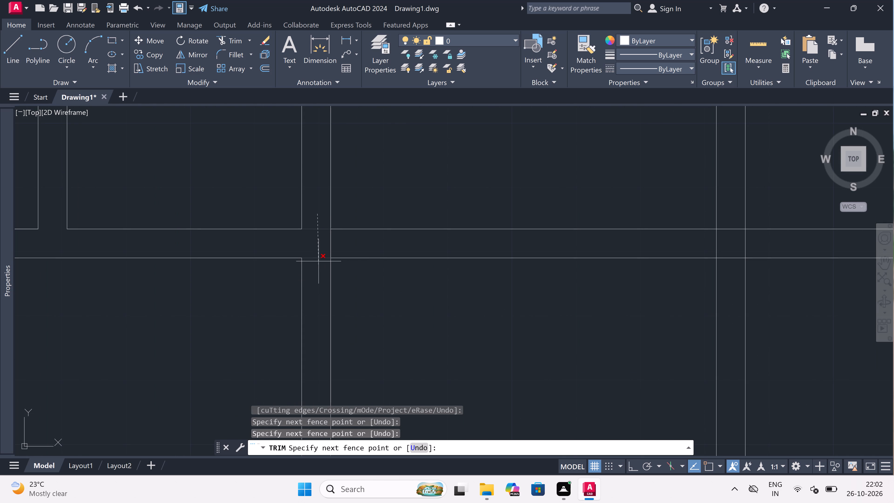
click(323, 221)
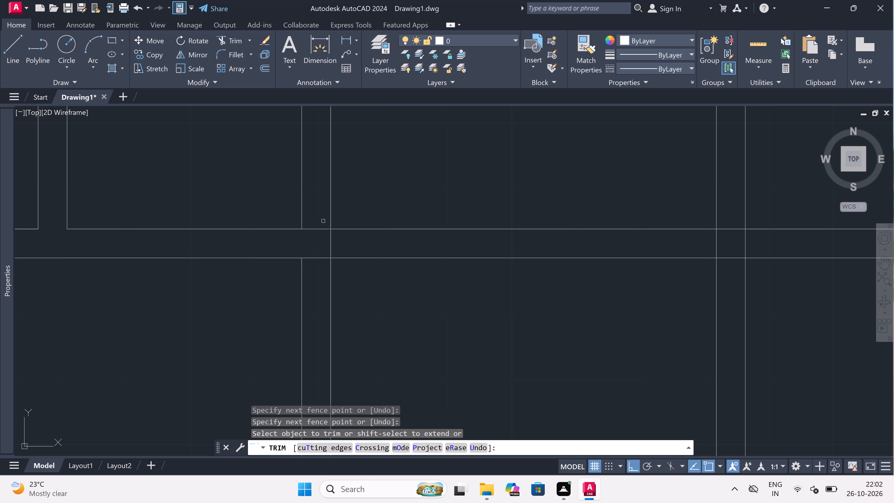
click(322, 244)
click(341, 244)
scroll(306, 239, down, 2)
scroll(306, 240, up, 3)
click(315, 241)
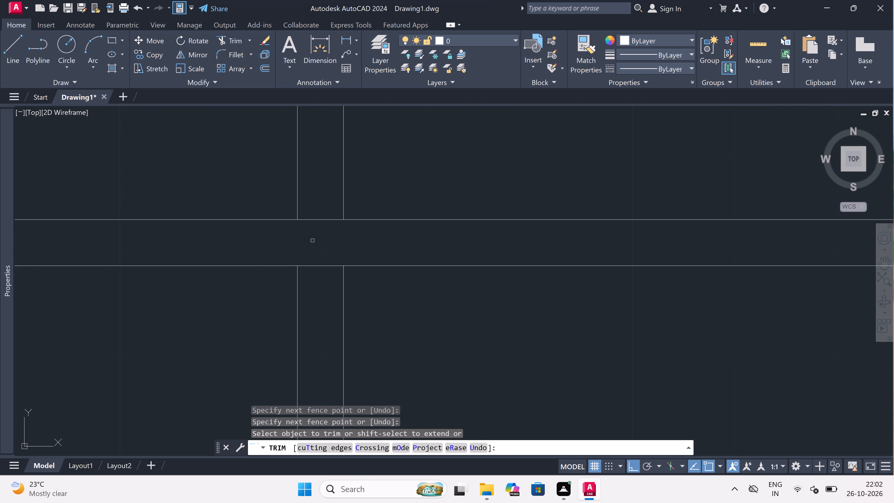
click(317, 294)
At the middle wall crossing, trim both wall faces inside the horizontal wall and the horizontal wall's upper line between them.
scroll(317, 290, down, 4)
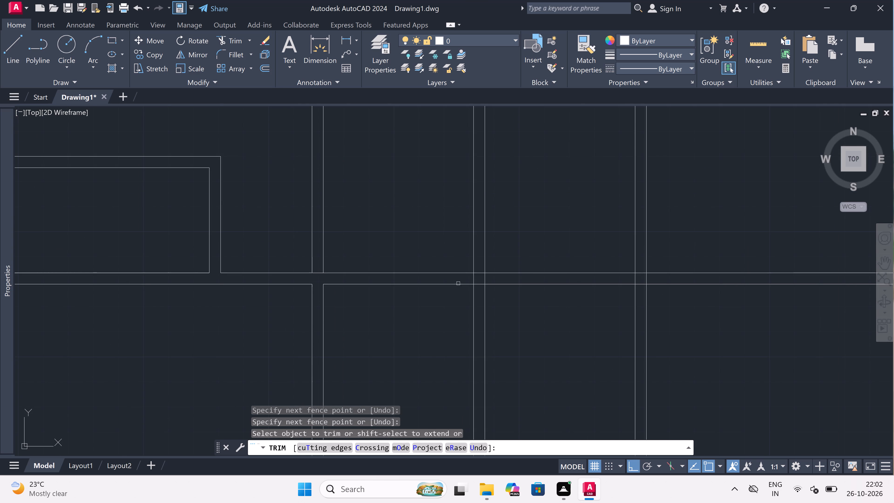
scroll(497, 283, up, 2)
click(468, 273)
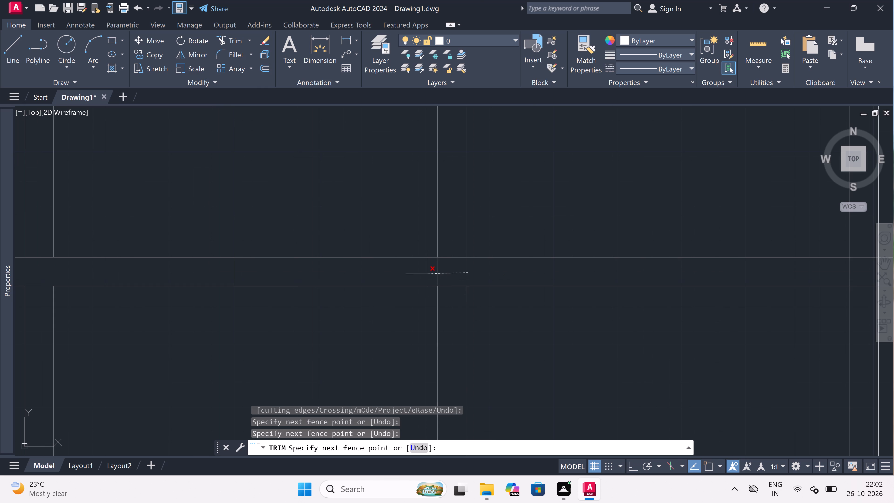
drag(418, 275, 421, 275)
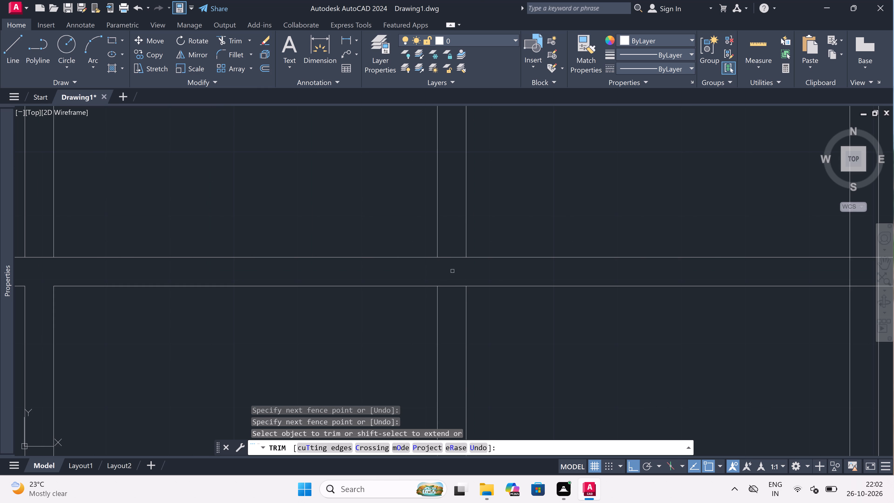
click(452, 268)
click(452, 236)
At the right interior wall crossing, trim the horizontal wall's lower line between the faces and the left face inside the horizontal wall.
scroll(452, 236, down, 2)
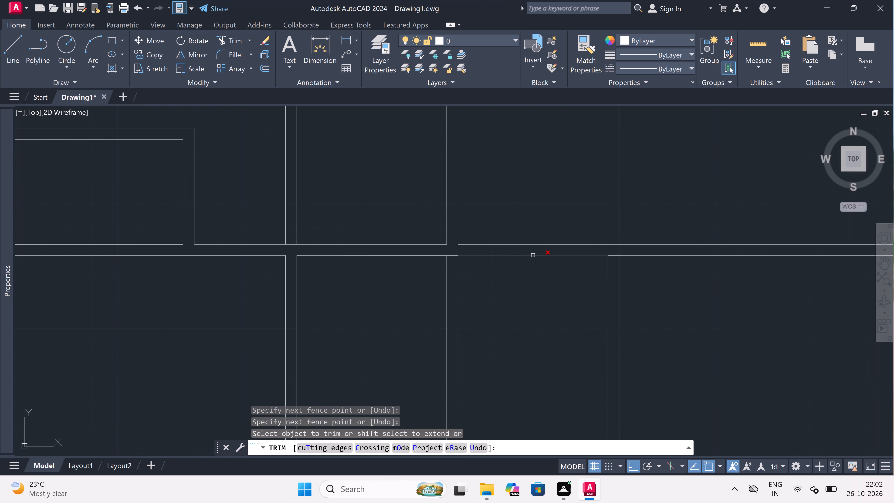
scroll(617, 249, up, 2)
click(613, 243)
click(610, 271)
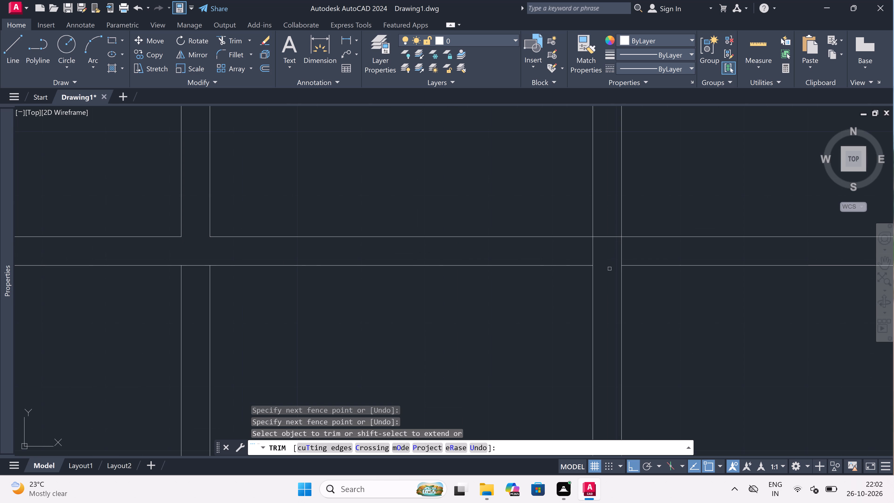
click(609, 260)
click(566, 254)
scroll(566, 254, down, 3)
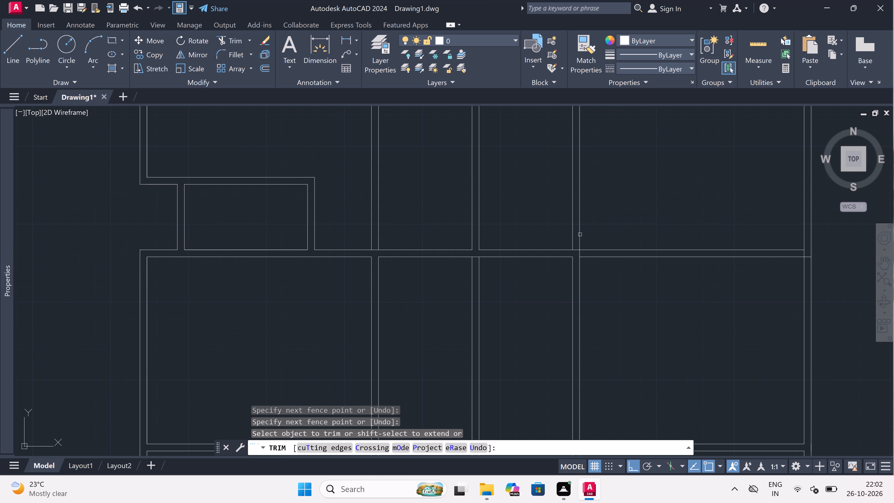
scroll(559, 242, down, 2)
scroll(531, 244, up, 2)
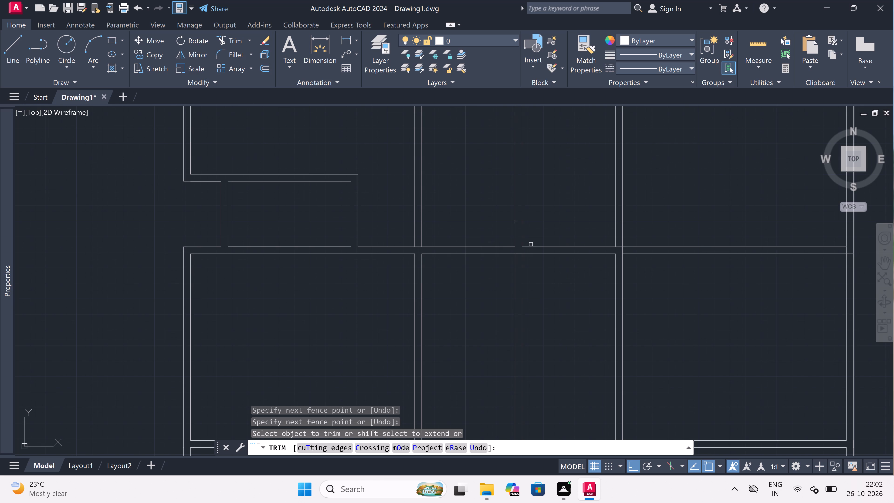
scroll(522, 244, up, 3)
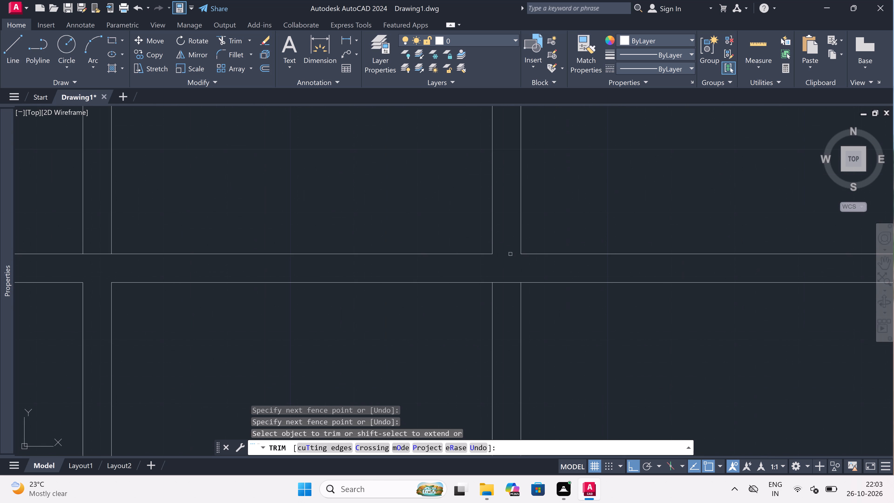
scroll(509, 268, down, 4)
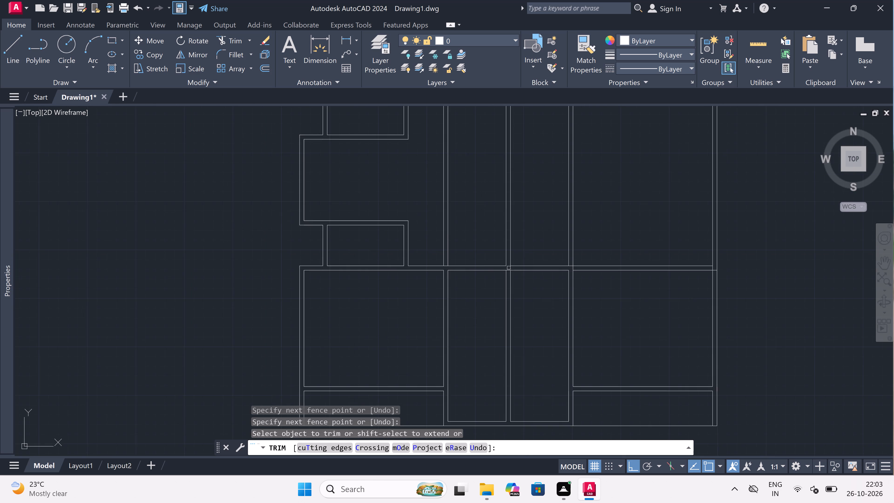
Trim away both faces of the middle interior wall between the lower horizontal wall and the bottom wall.
scroll(509, 268, down, 1)
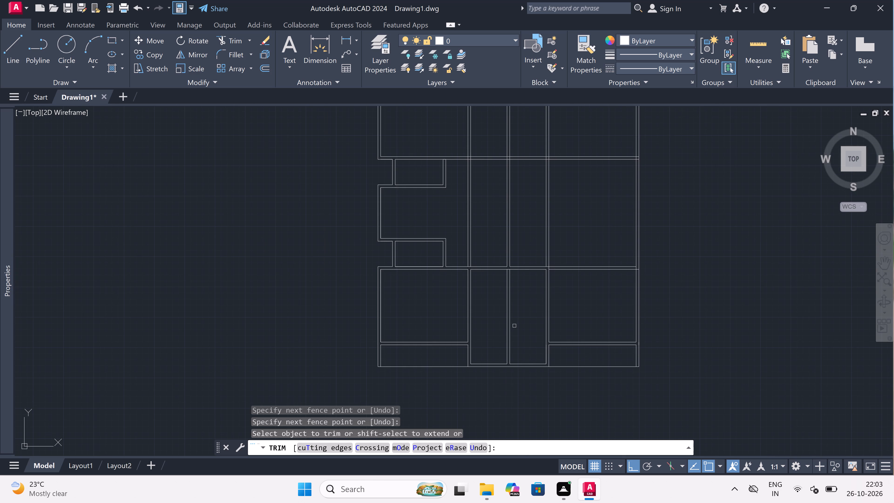
scroll(512, 328, up, 2)
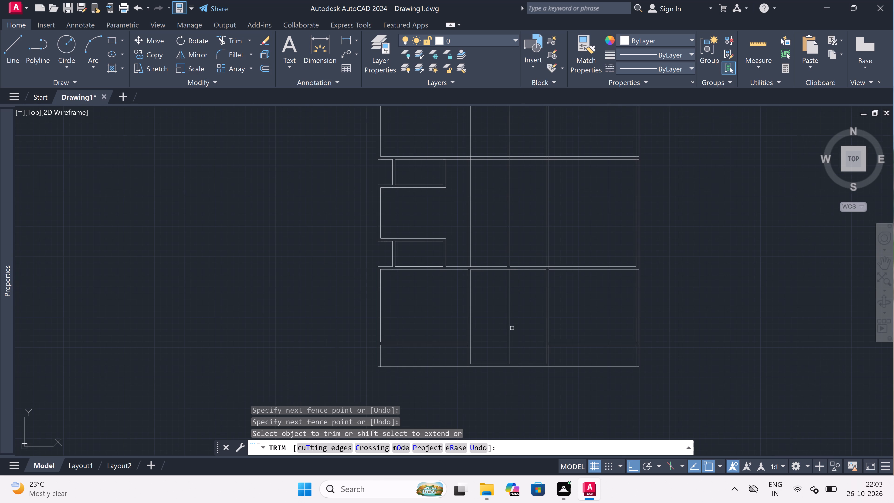
click(512, 328)
click(464, 342)
scroll(523, 293, down, 2)
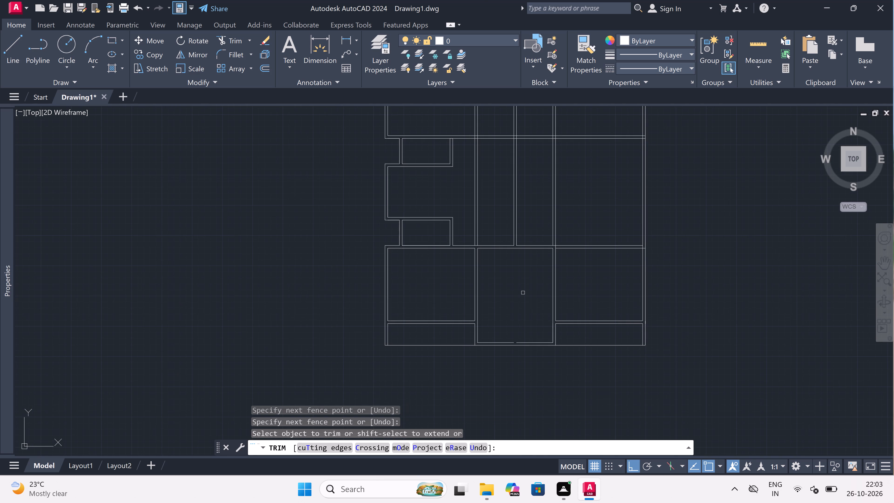
key(Escape)
Extend the bottom wall's inner line across the gap left by the removed middle wall.
scroll(501, 366, up, 4)
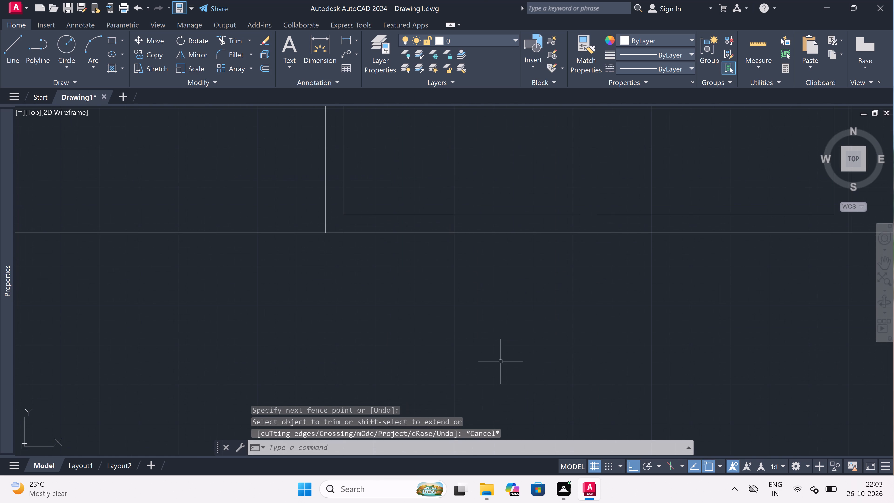
text(ex)
key(space)
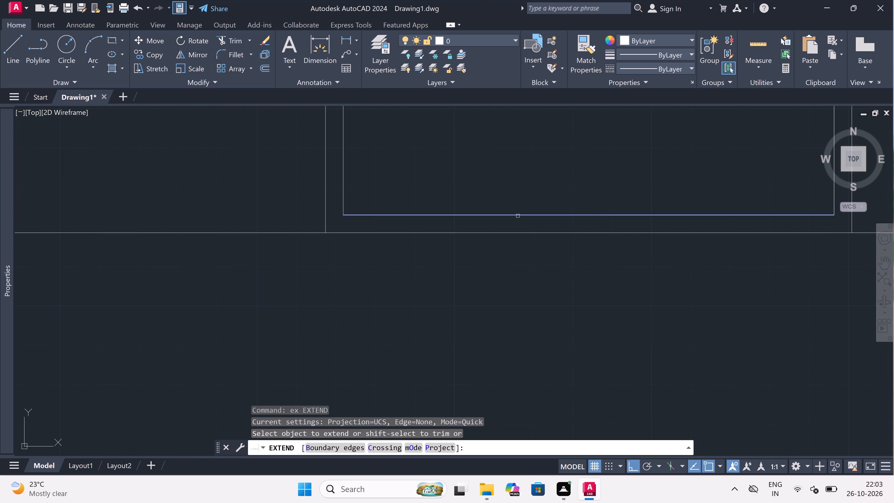
click(518, 216)
scroll(503, 306, down, 4)
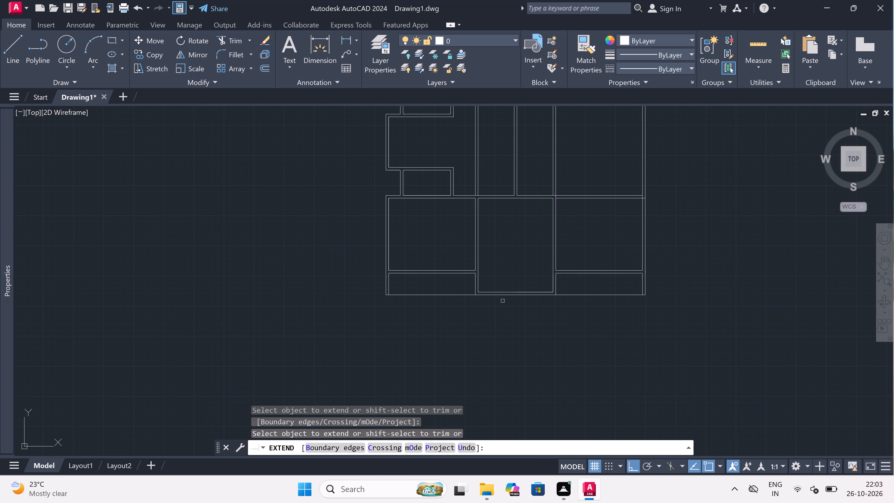
key(Escape)
At the left interior wall crossing, trim the lower horizontal wall's upper line between the wall faces.
scroll(495, 187, up, 1)
scroll(500, 232, down, 2)
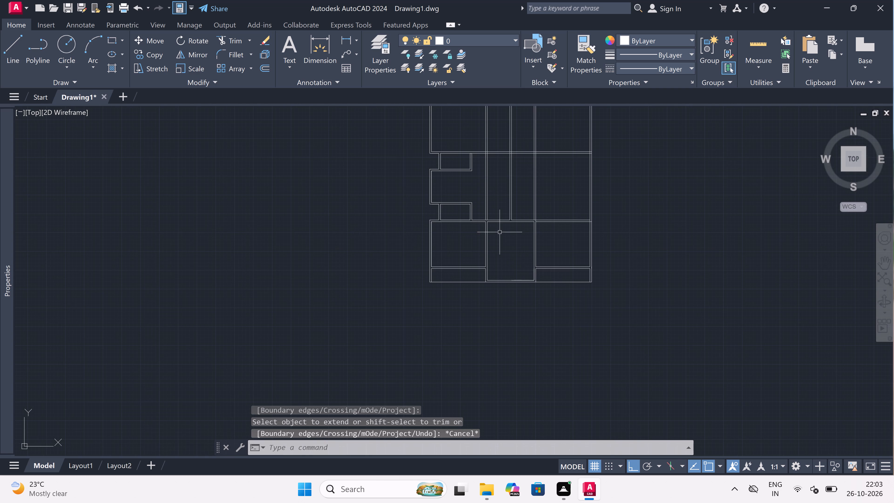
scroll(491, 213, up, 4)
scroll(491, 213, down, 2)
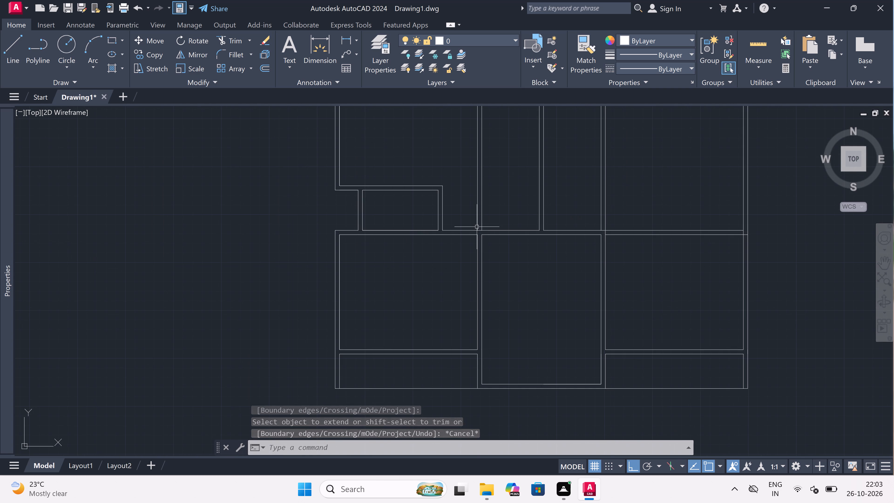
text(tr)
key(space)
scroll(483, 228, up, 1)
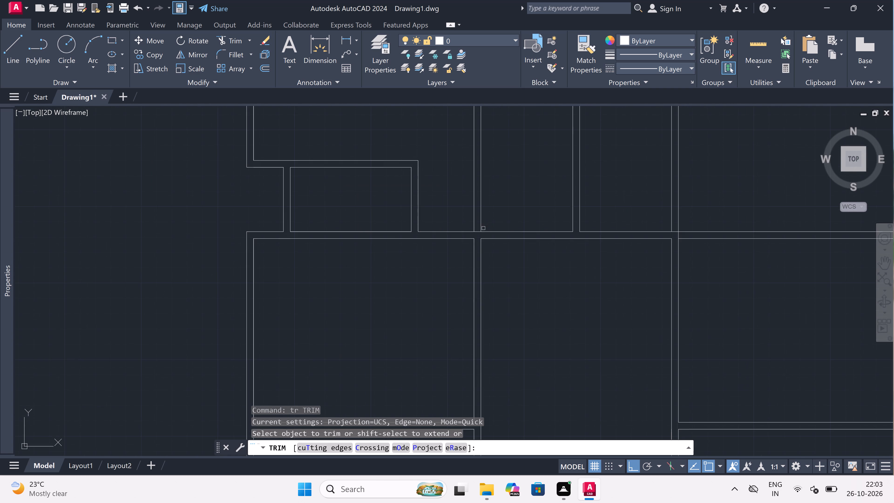
scroll(483, 228, up, 3)
click(463, 237)
click(460, 256)
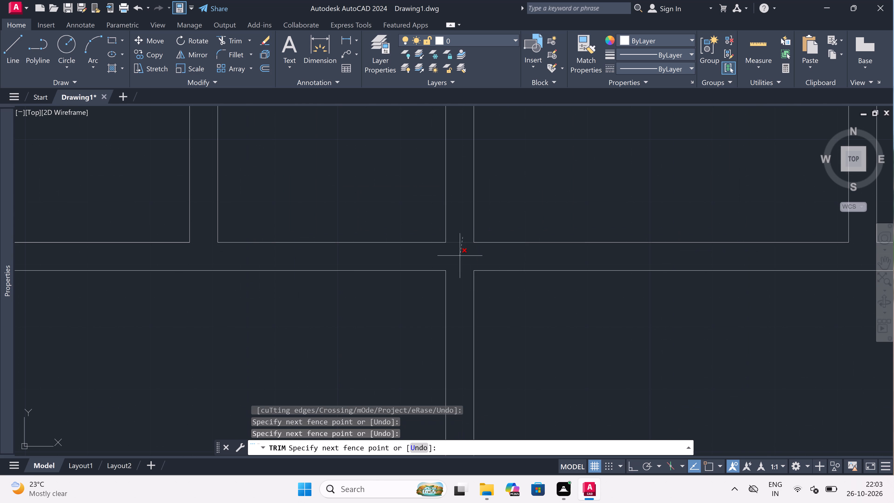
At the right interior wall crossing, trim the lower horizontal wall's upper line between the faces and the right face inside the horizontal wall.
scroll(460, 256, down, 4)
scroll(576, 249, up, 1)
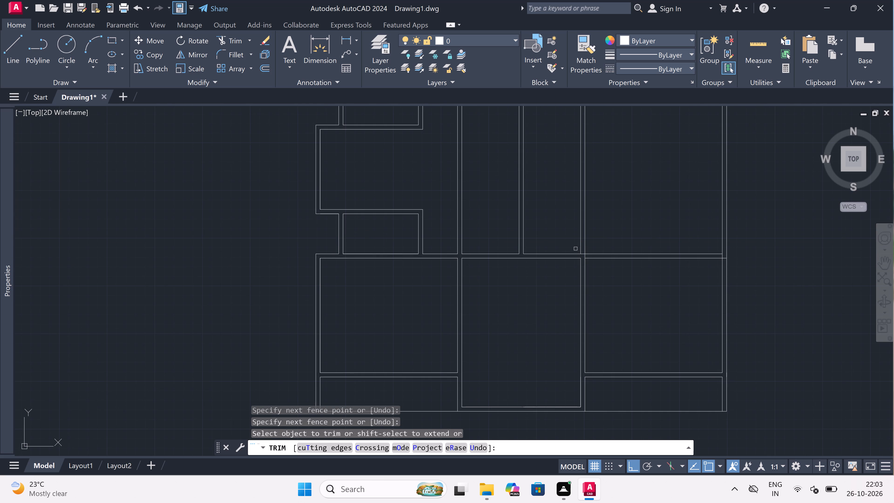
scroll(593, 250, up, 2)
scroll(581, 267, up, 2)
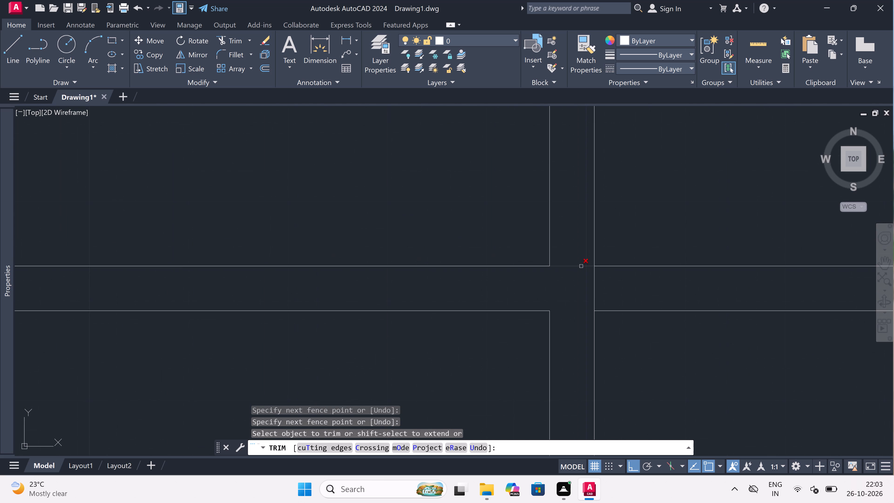
click(581, 264)
click(581, 293)
click(619, 289)
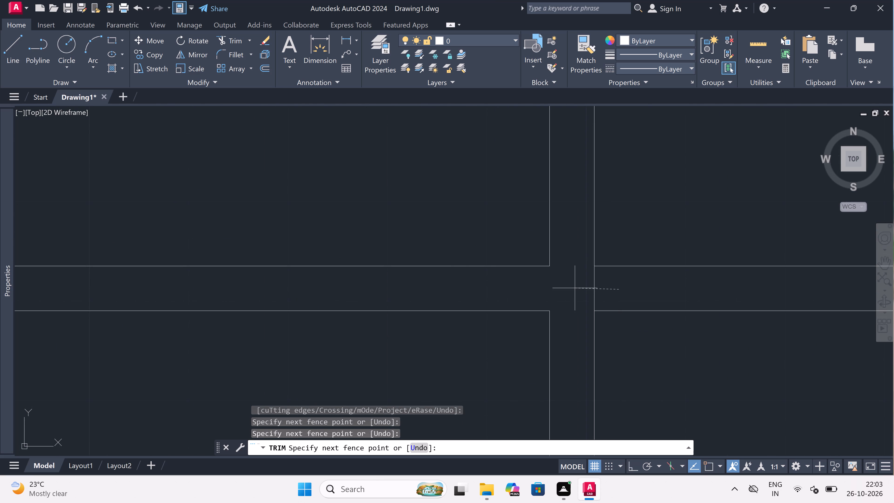
click(544, 288)
key(Escape)
Trim away both faces of the left and right interior walls between the lower horizontal wall and the horizontal wall above the upper-left enclosure.
scroll(541, 288, down, 3)
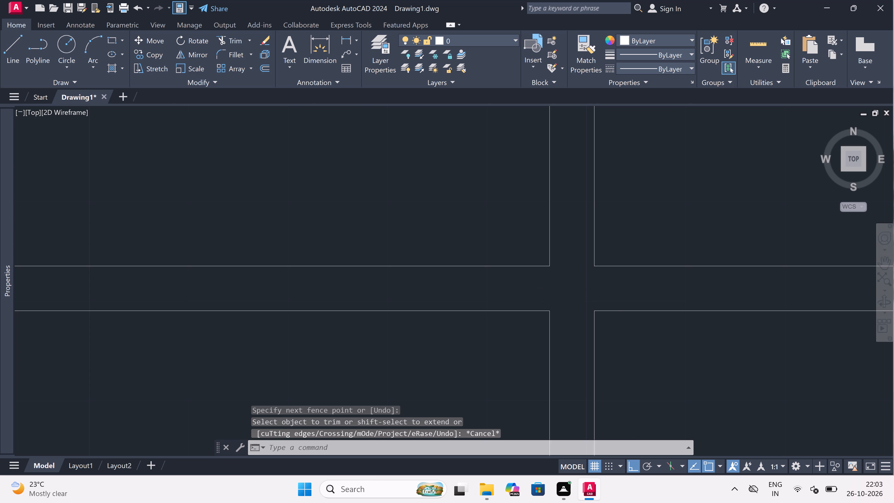
scroll(541, 288, down, 4)
scroll(569, 279, up, 2)
scroll(569, 279, down, 1)
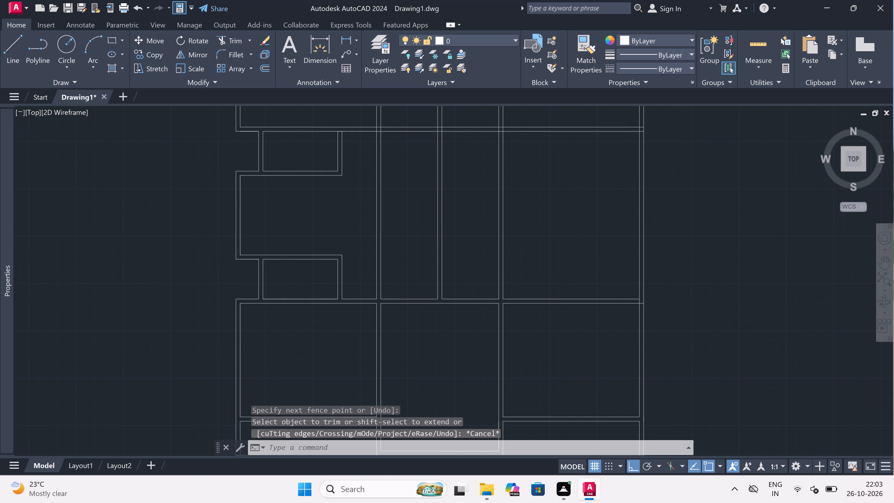
scroll(569, 279, down, 1)
scroll(473, 187, up, 3)
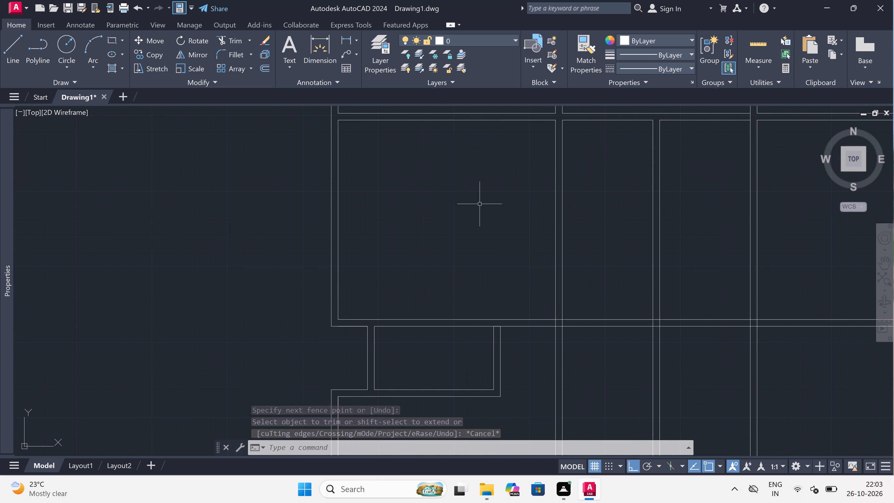
key(space)
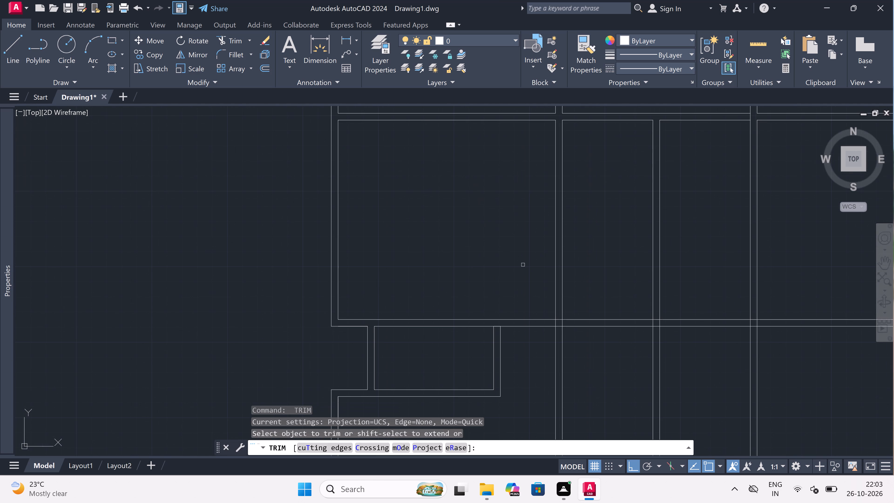
scroll(553, 334, up, 3)
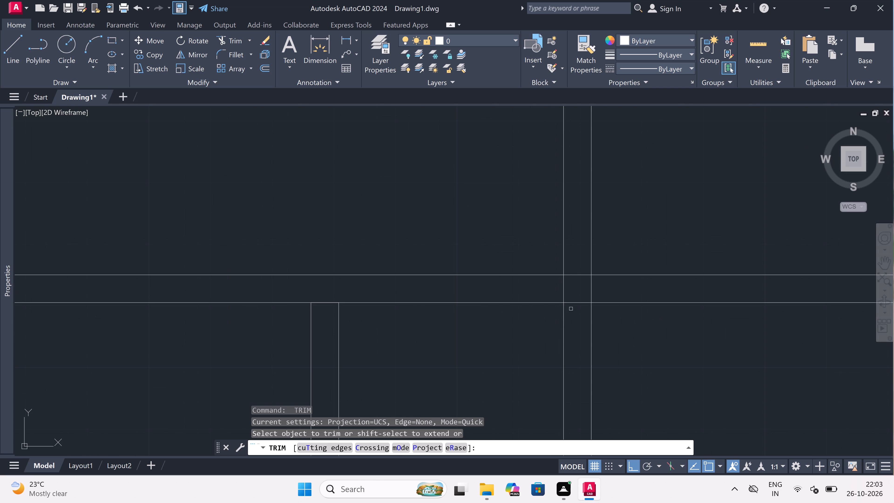
scroll(550, 280, down, 8)
scroll(554, 298, up, 4)
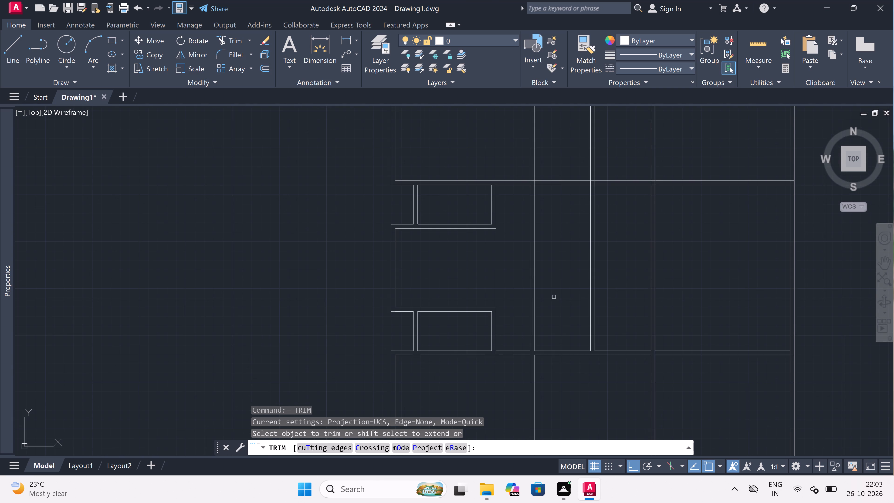
click(554, 297)
click(521, 291)
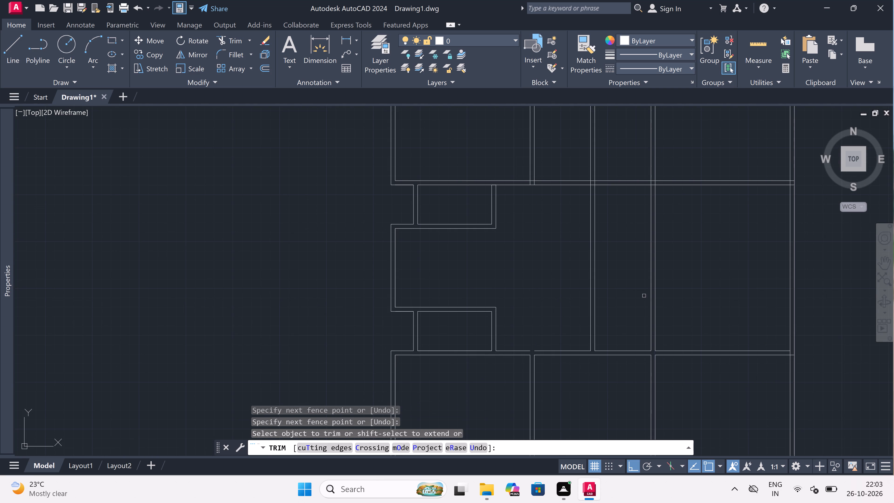
click(644, 296)
click(672, 290)
key(Escape)
Extend the lower horizontal wall's upper line across the gaps at the removed left and right interior walls.
text(ex)
key(space)
click(548, 350)
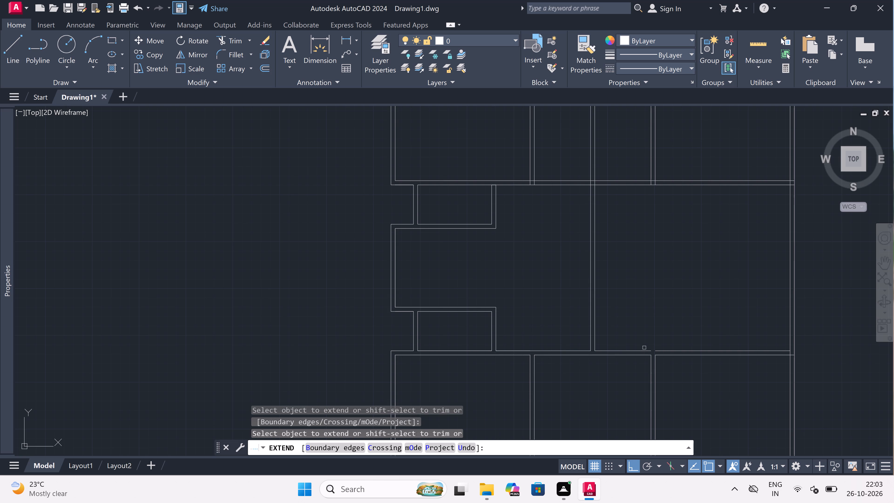
click(666, 351)
key(Escape)
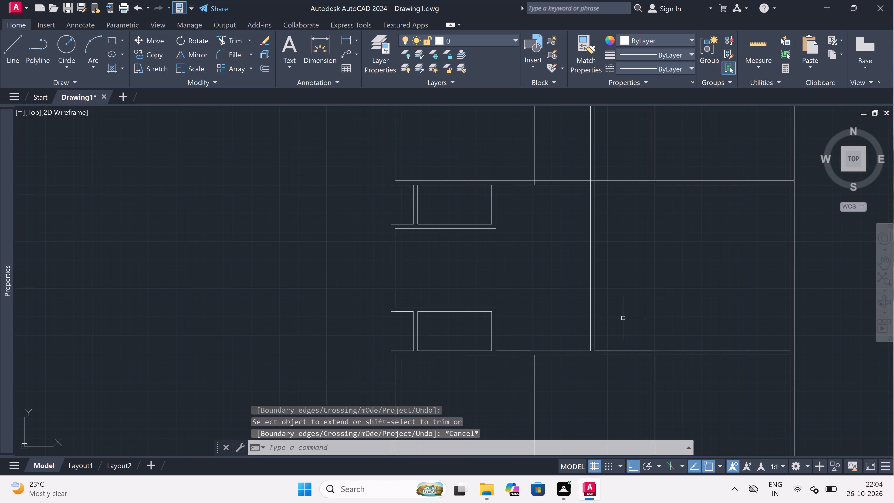
Trim the faces of the left, middle and right interior walls inside the horizontal wall above the upper-left enclosure.
scroll(554, 308, down, 3)
text(tr)
key(space)
scroll(559, 280, up, 4)
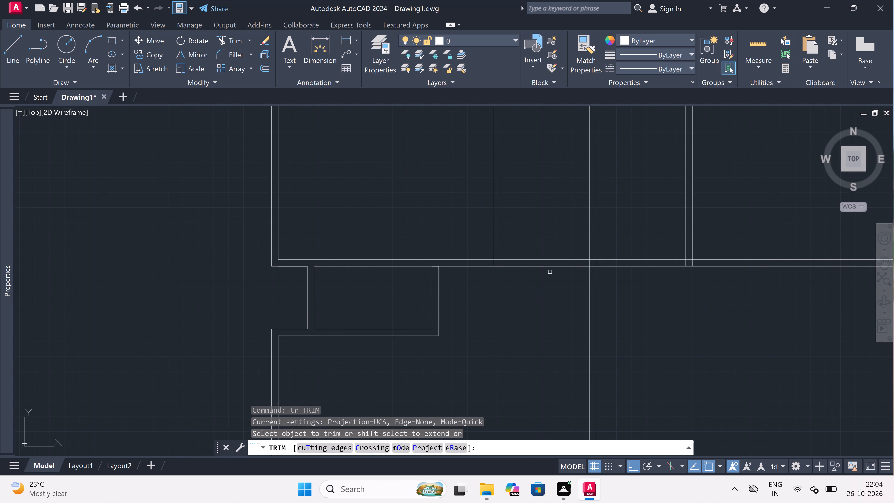
scroll(474, 258, up, 1)
drag(487, 265, 489, 265)
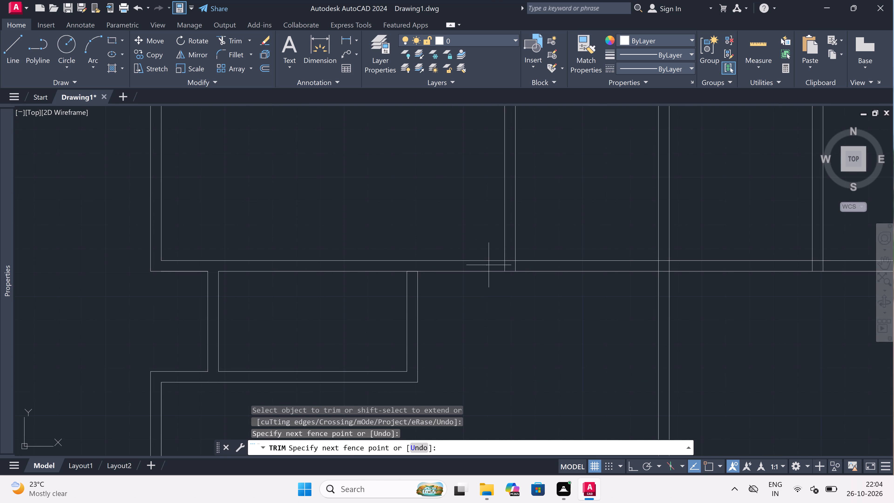
scroll(684, 264, down, 3)
scroll(757, 265, up, 3)
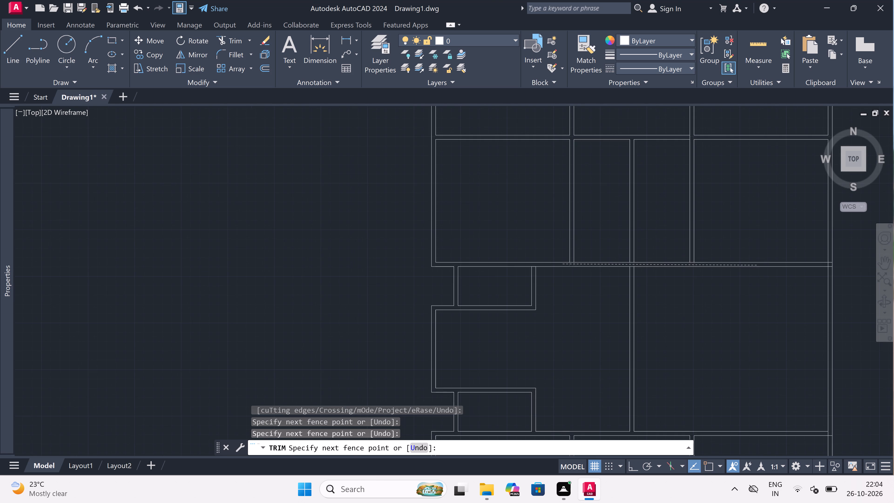
click(670, 262)
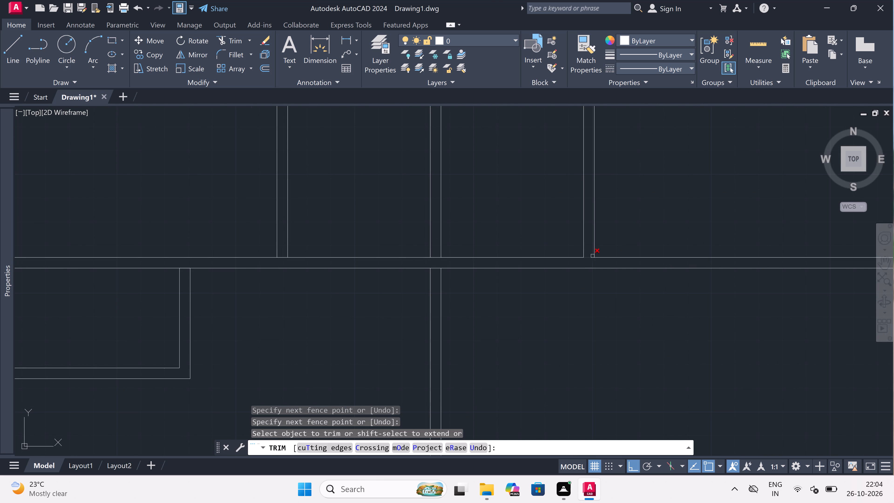
Trim that horizontal wall's upper line between the faces of the right interior wall and of the left interior wall.
scroll(619, 255, up, 1)
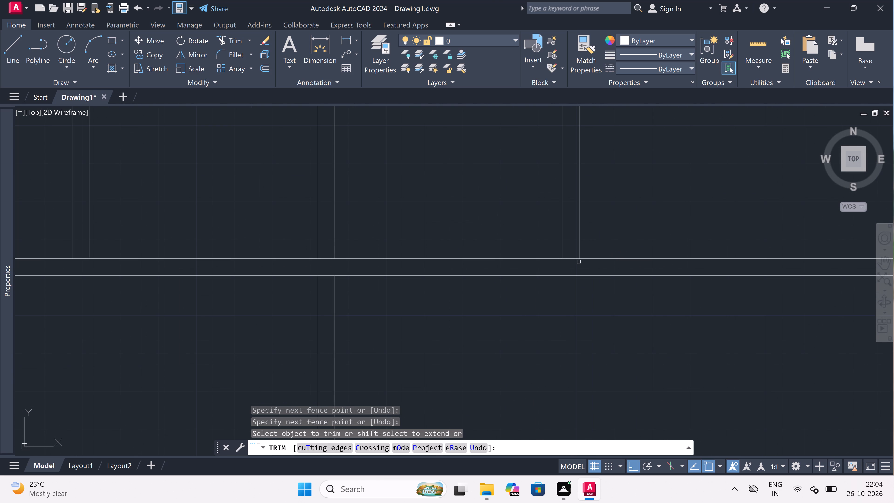
click(567, 264)
click(573, 249)
scroll(573, 249, down, 4)
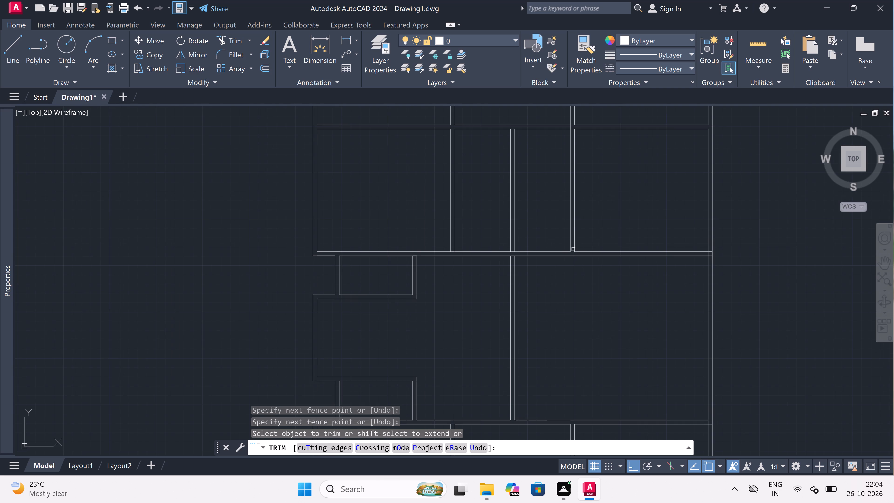
scroll(433, 248, up, 2)
scroll(481, 255, up, 1)
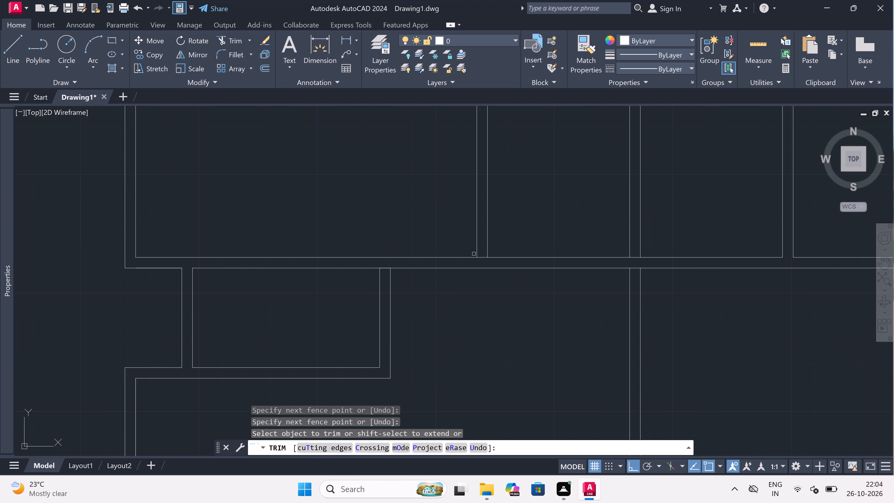
scroll(481, 255, up, 1)
click(482, 255)
click(481, 266)
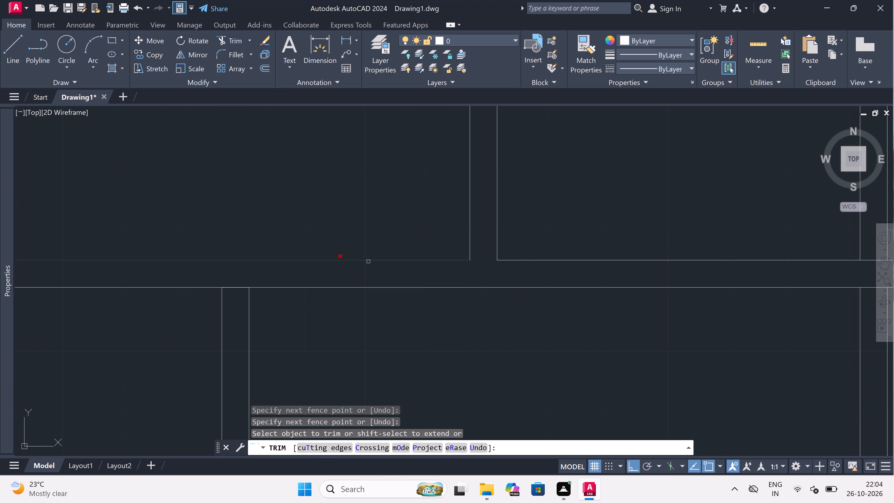
Trim the same horizontal wall's lower line between the faces of the upper-left enclosure's right wall.
click(244, 275)
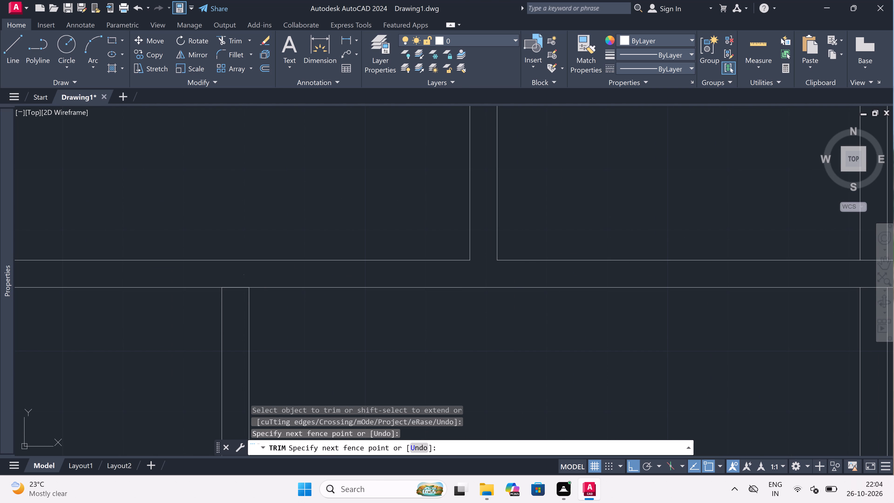
click(243, 304)
Trim both lines of the horizontal wall above the upper-left enclosure between the faces of the middle interior wall.
scroll(244, 301, down, 3)
scroll(368, 287, up, 1)
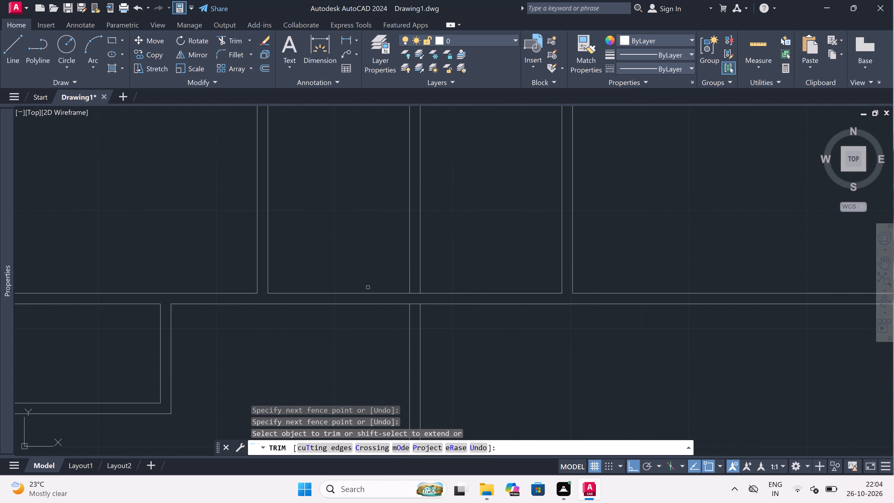
scroll(421, 289, up, 1)
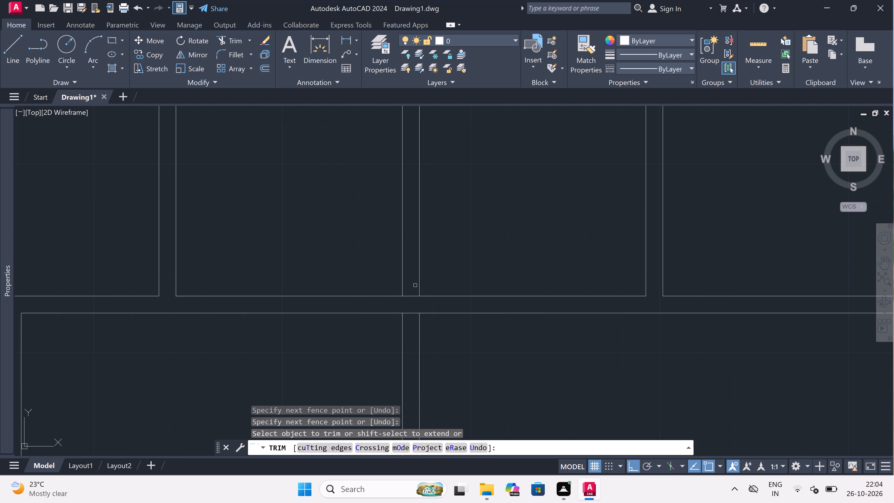
click(412, 280)
click(413, 327)
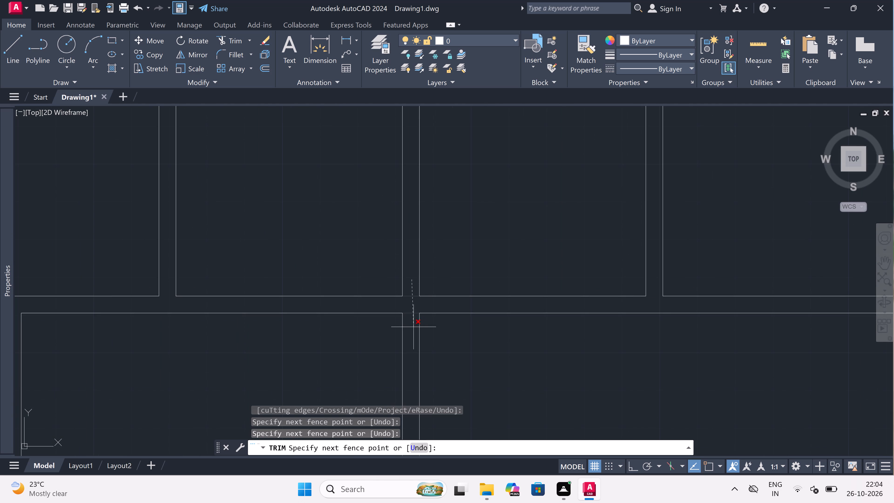
scroll(494, 319, down, 3)
scroll(494, 319, up, 1)
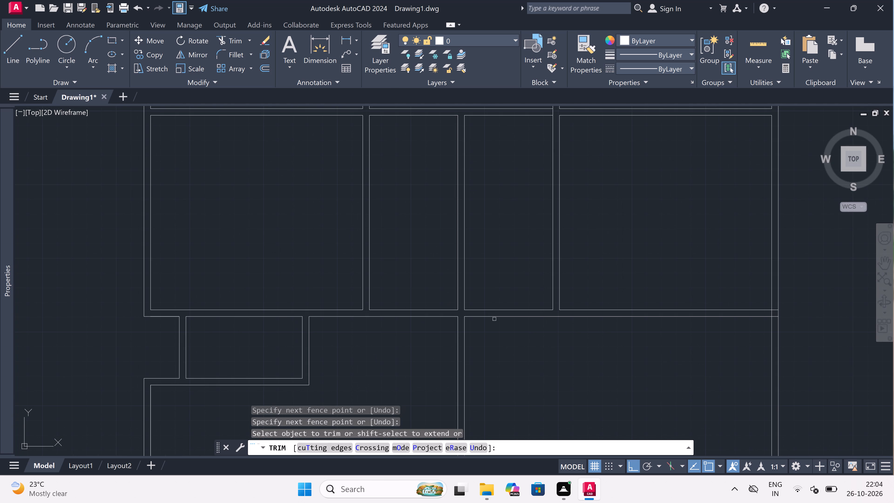
key(Escape)
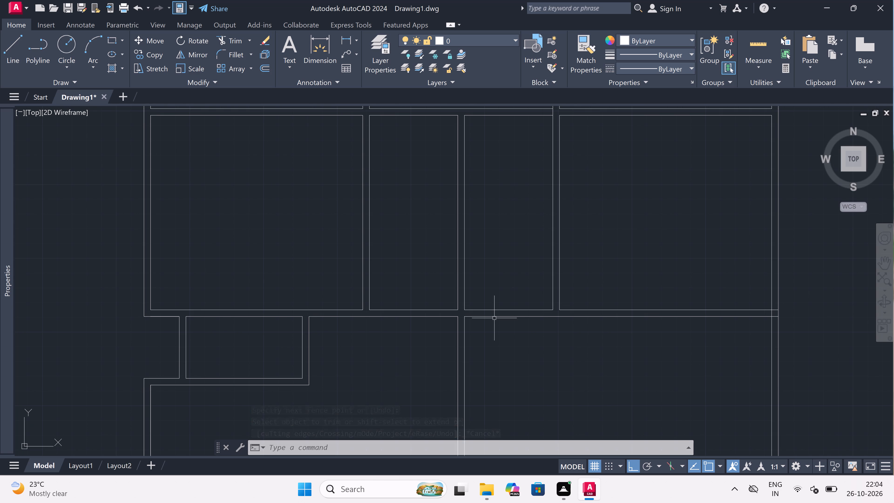
Examine the overall floor plan, including its wall junctions and the large room on the plan's right side.
scroll(494, 318, down, 2)
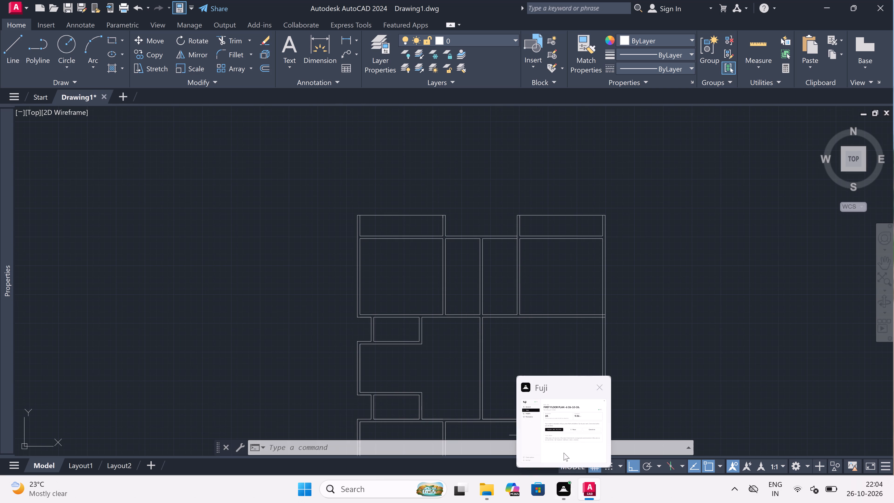
scroll(471, 244, down, 2)
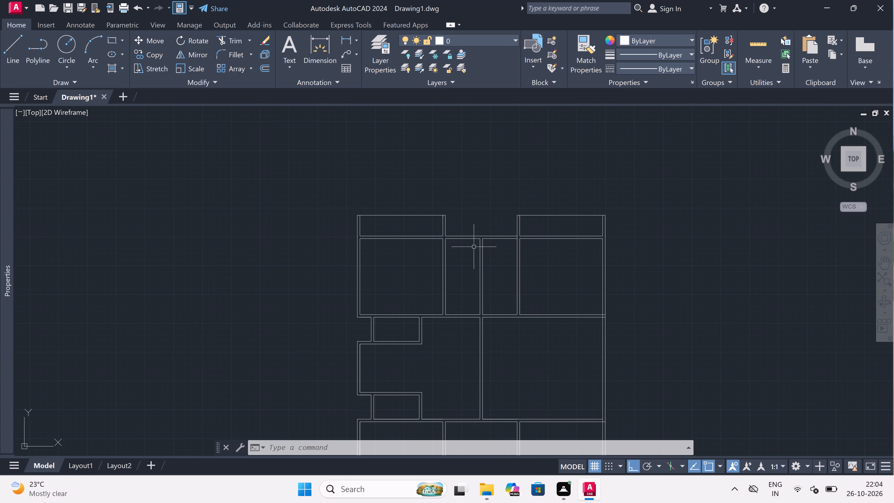
scroll(471, 244, down, 2)
scroll(476, 268, up, 4)
scroll(476, 268, down, 1)
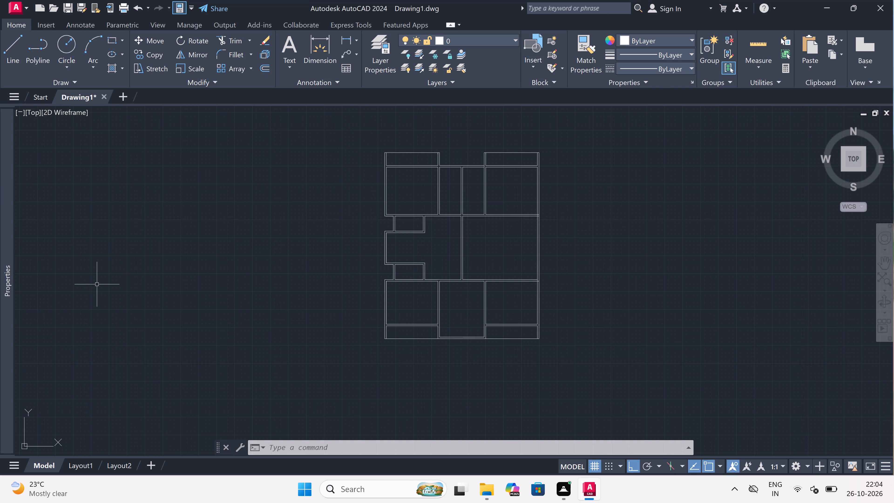
scroll(98, 279, down, 1)
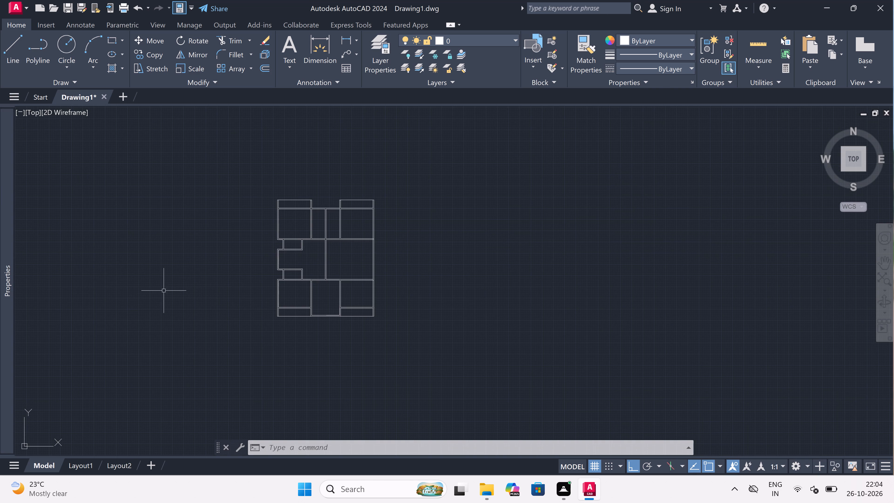
scroll(218, 318, up, 1)
scroll(234, 252, up, 1)
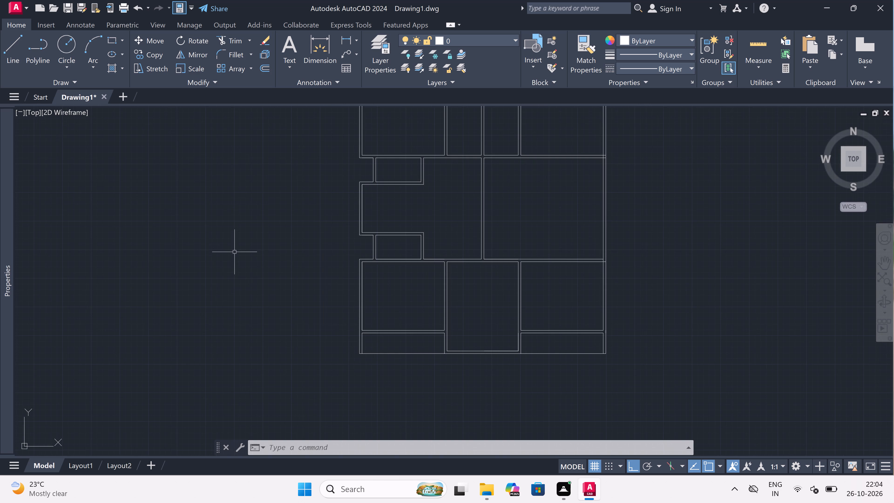
scroll(260, 251, down, 2)
scroll(329, 238, up, 1)
scroll(377, 220, up, 1)
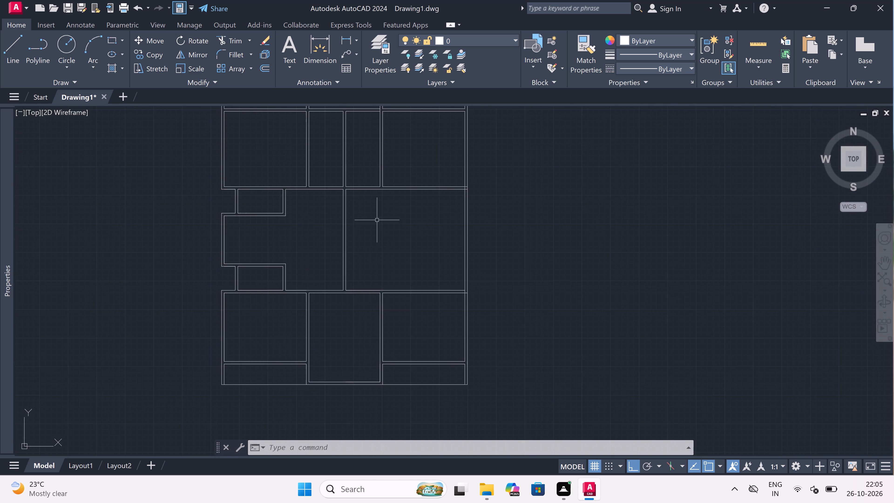
scroll(377, 220, up, 1)
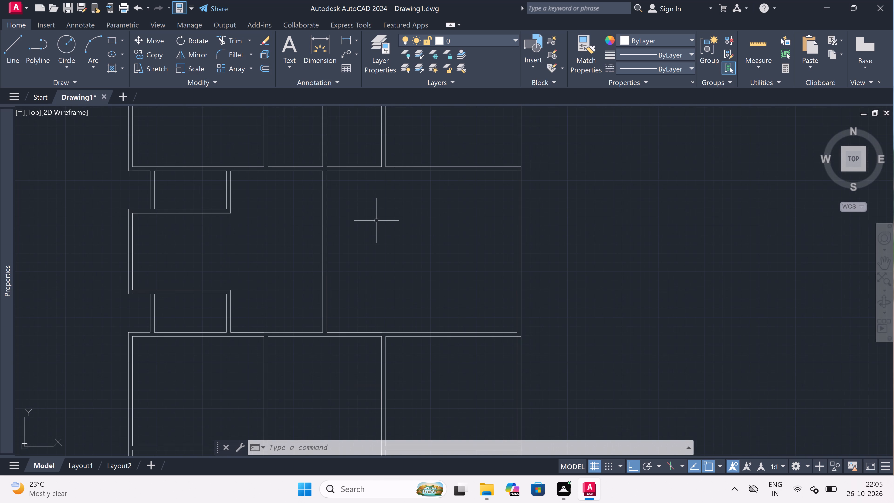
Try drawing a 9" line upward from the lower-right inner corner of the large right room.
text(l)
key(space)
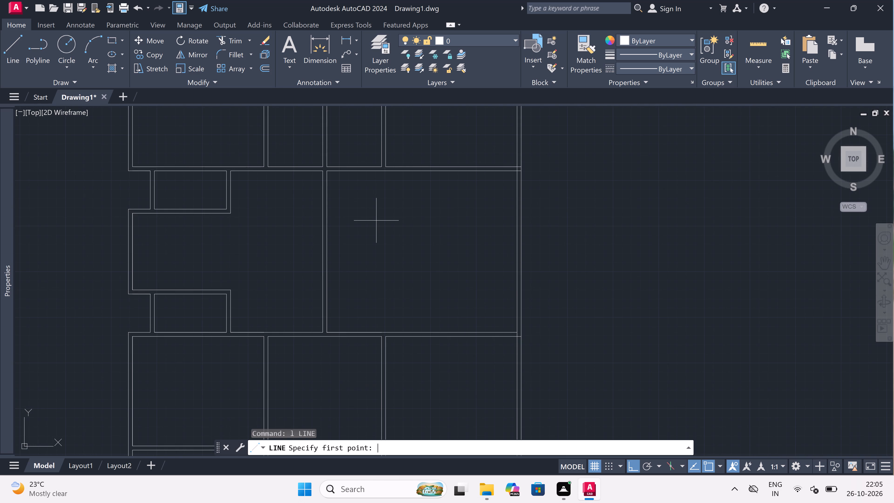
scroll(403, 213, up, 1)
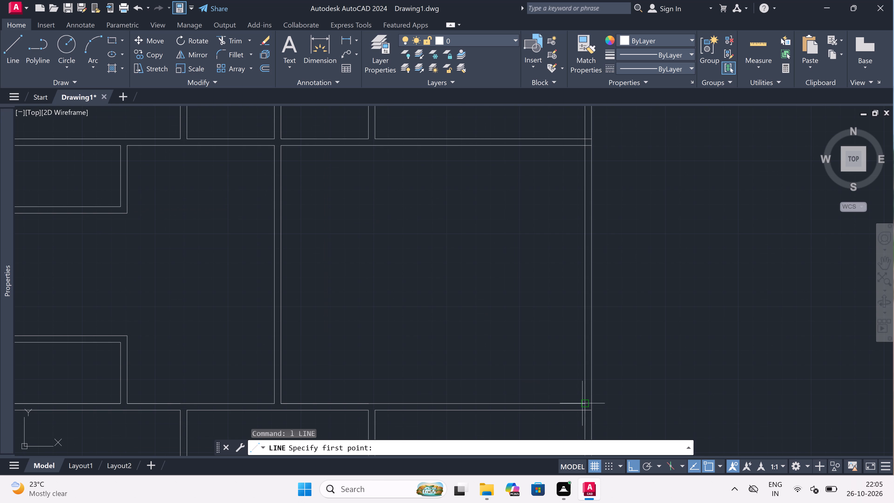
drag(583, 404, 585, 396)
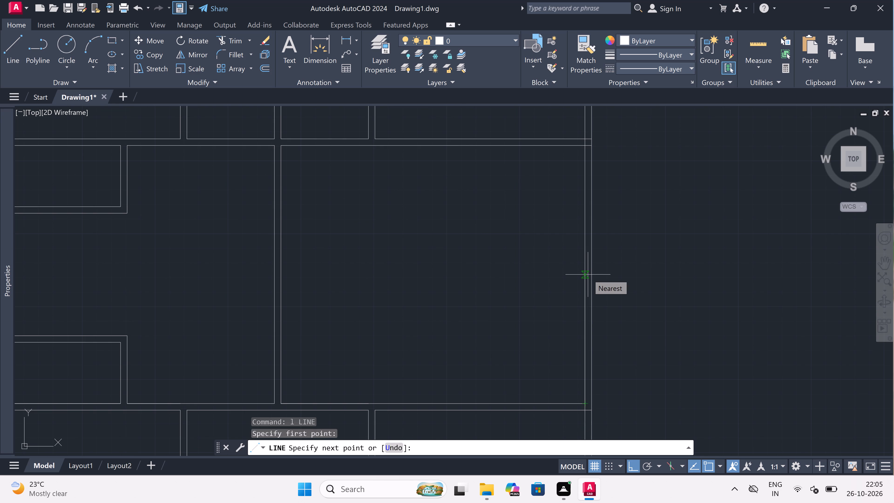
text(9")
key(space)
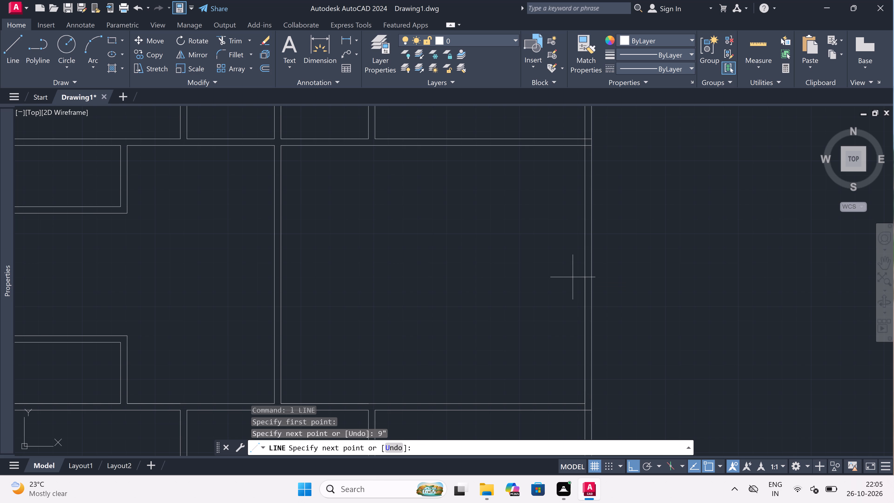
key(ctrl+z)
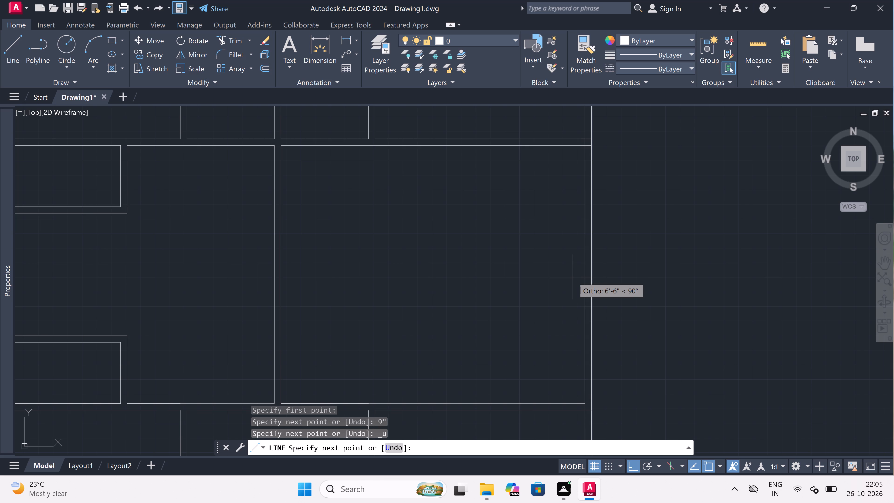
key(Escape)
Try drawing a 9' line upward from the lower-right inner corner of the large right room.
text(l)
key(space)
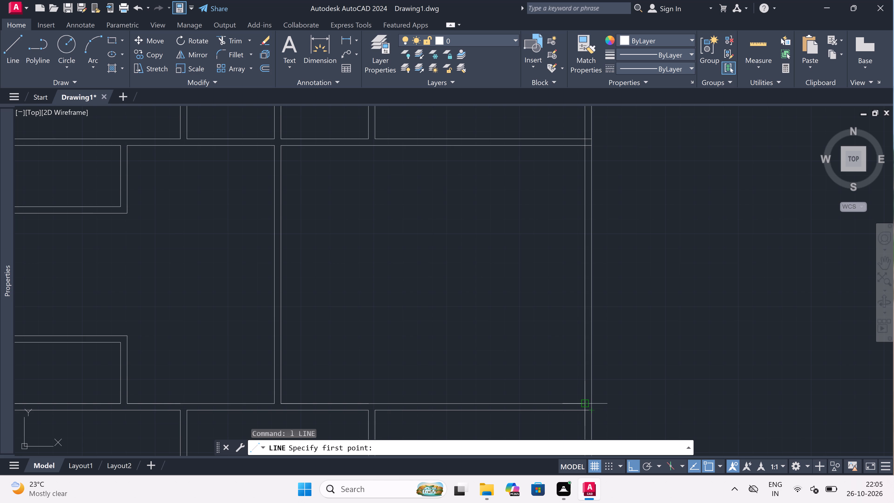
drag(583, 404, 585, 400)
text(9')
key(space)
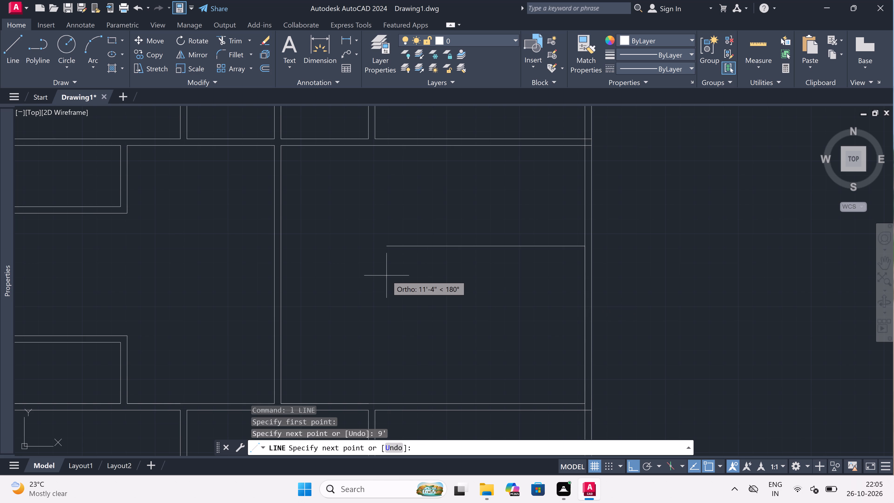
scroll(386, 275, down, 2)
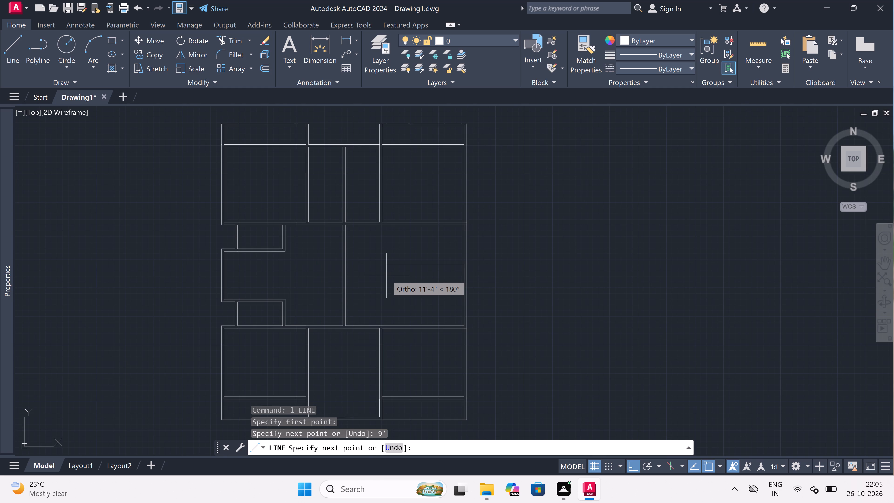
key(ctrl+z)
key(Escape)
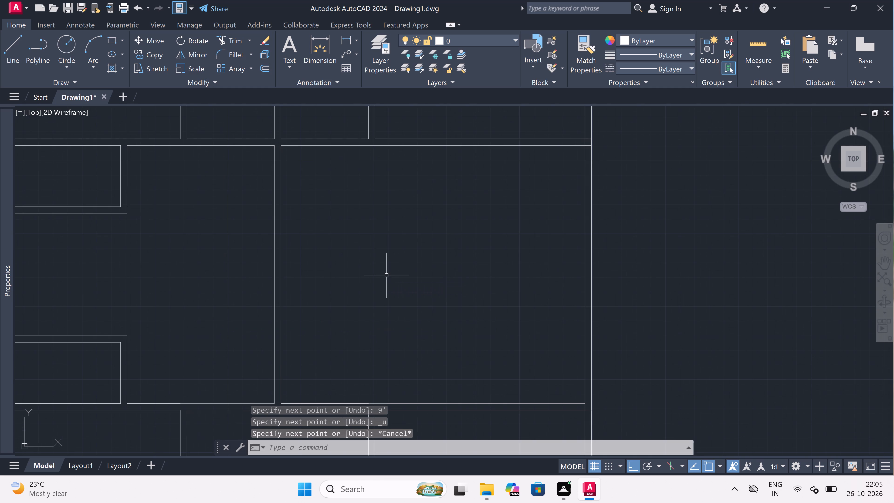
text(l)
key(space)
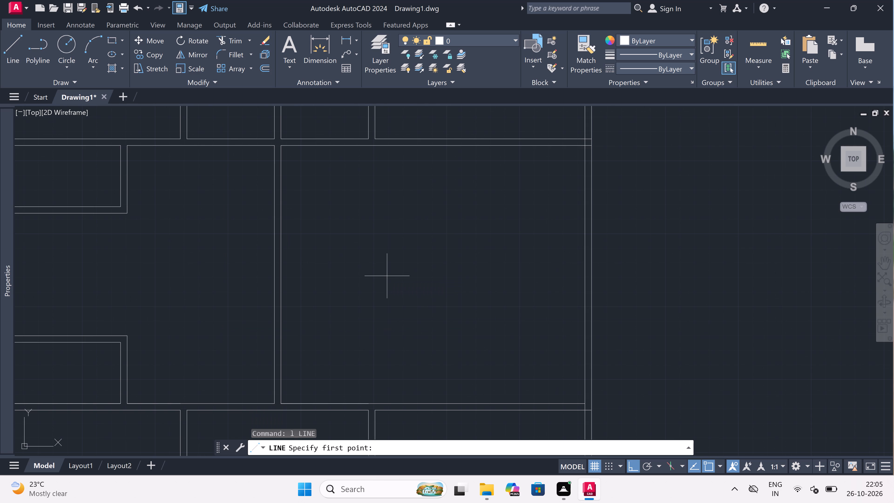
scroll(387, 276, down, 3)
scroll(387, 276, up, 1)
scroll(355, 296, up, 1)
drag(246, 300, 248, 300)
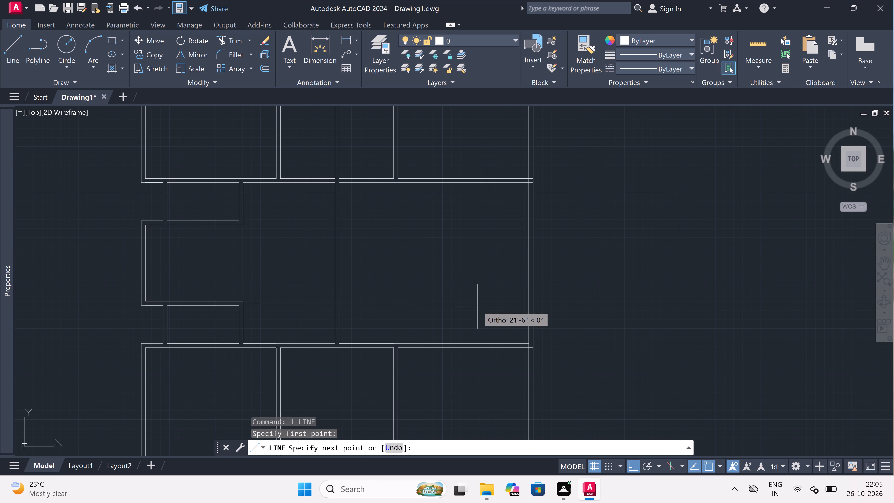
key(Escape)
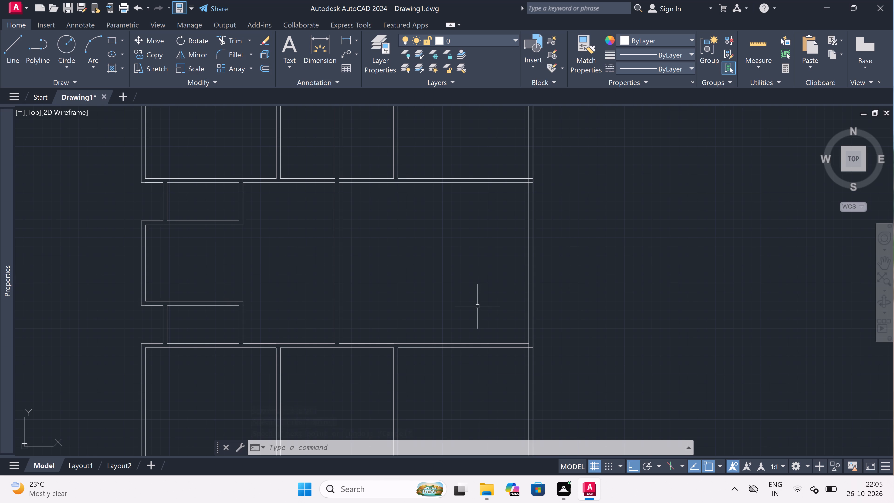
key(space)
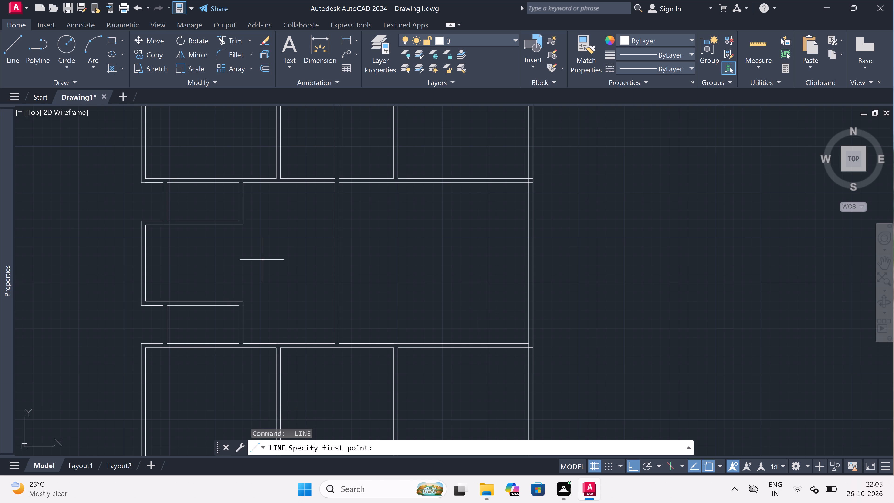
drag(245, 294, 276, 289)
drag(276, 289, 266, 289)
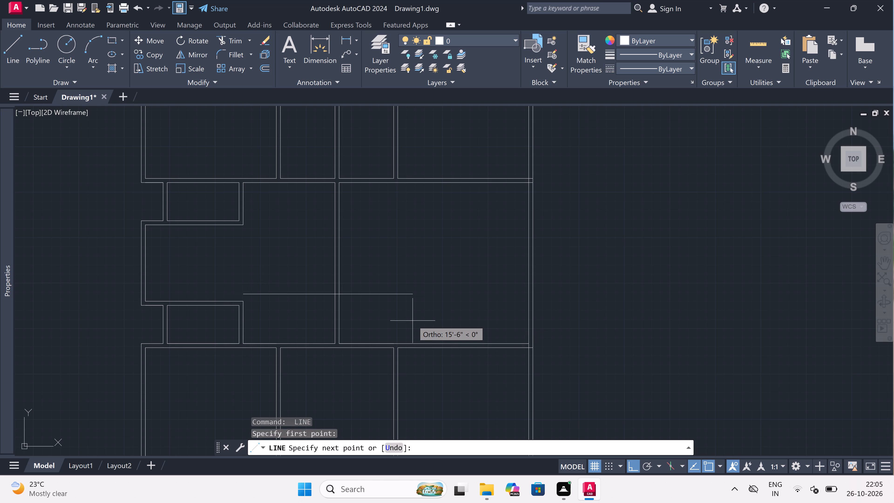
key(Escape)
Draw a horizontal line from the lower-left enclosure's upper-right outer corner to the inner face of the right outer wall.
key(space)
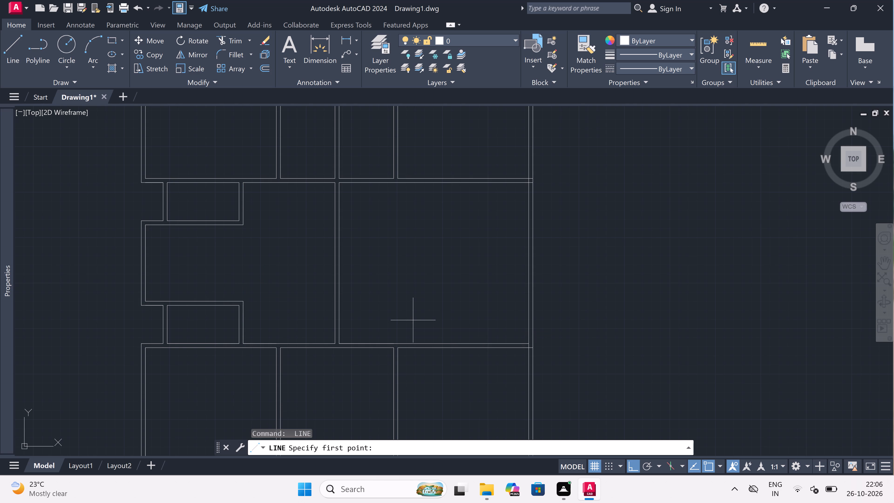
scroll(413, 320, down, 1)
scroll(387, 352, up, 2)
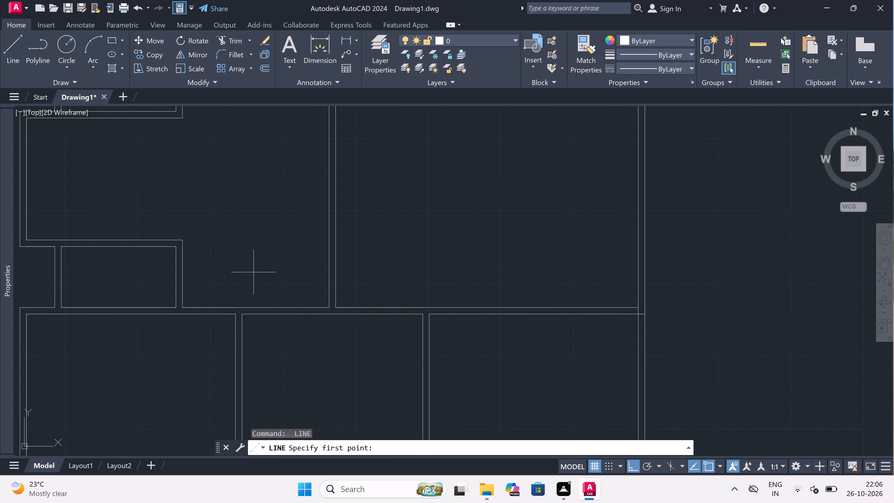
click(184, 239)
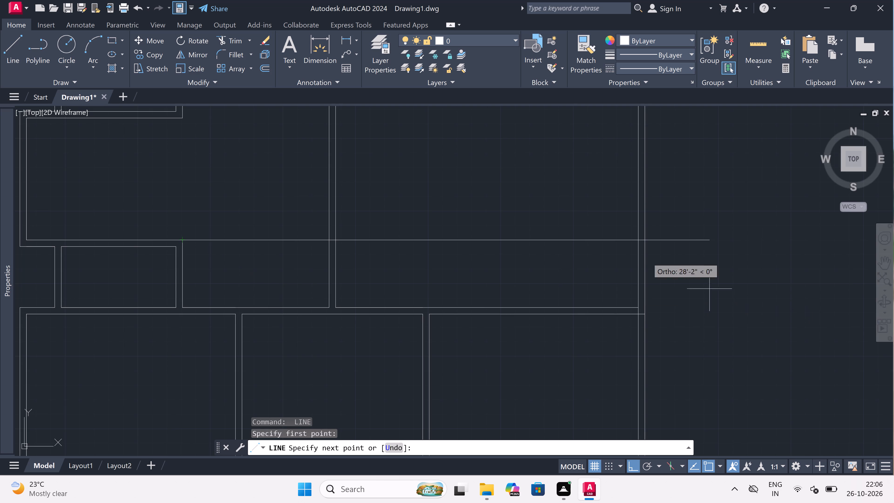
click(637, 242)
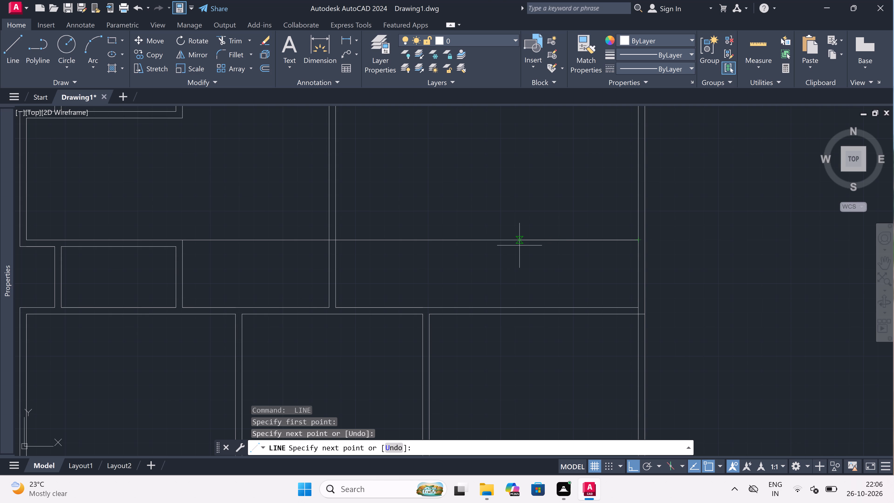
Continue the line 2' left from the right outer wall's inner face and down to the lower wall's upper face.
key(3)
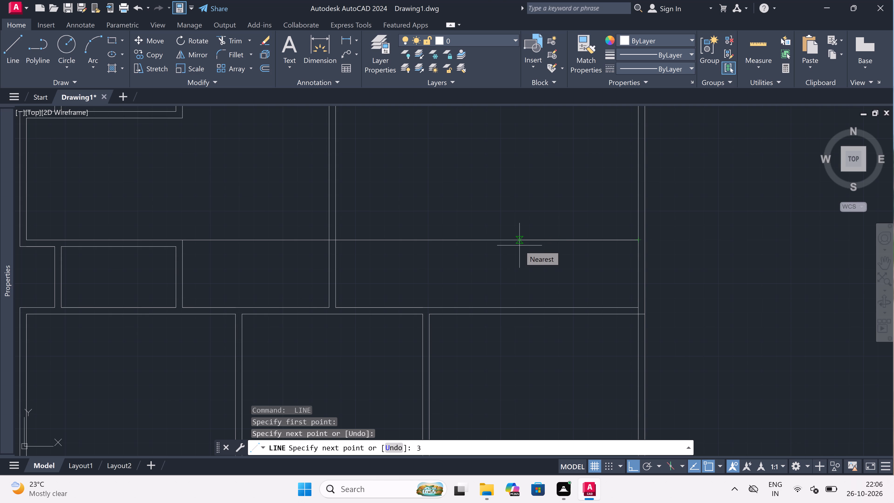
key(BackSpace)
text(2')
key(space)
scroll(574, 238, up, 2)
scroll(595, 299, down, 3)
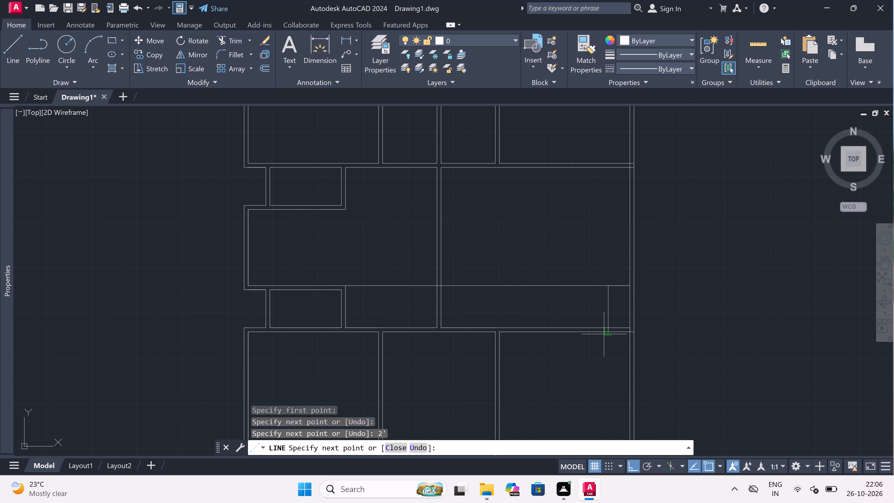
scroll(610, 321, up, 2)
scroll(608, 322, down, 4)
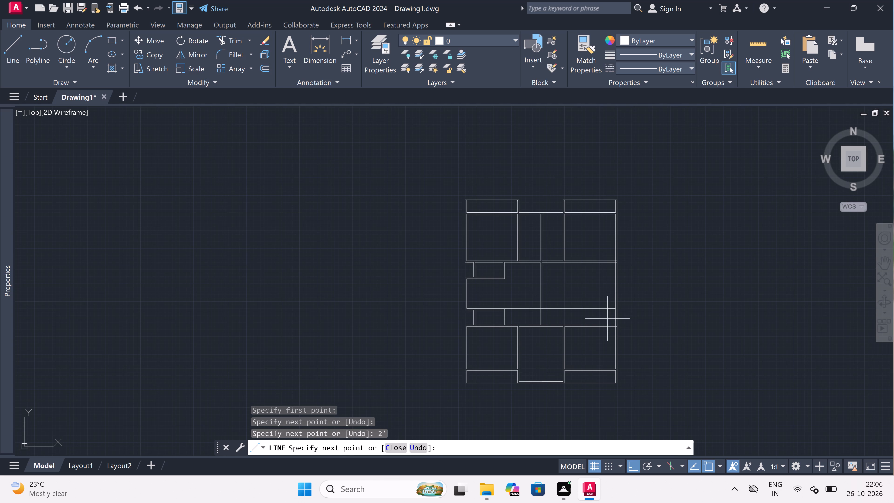
scroll(602, 309, up, 3)
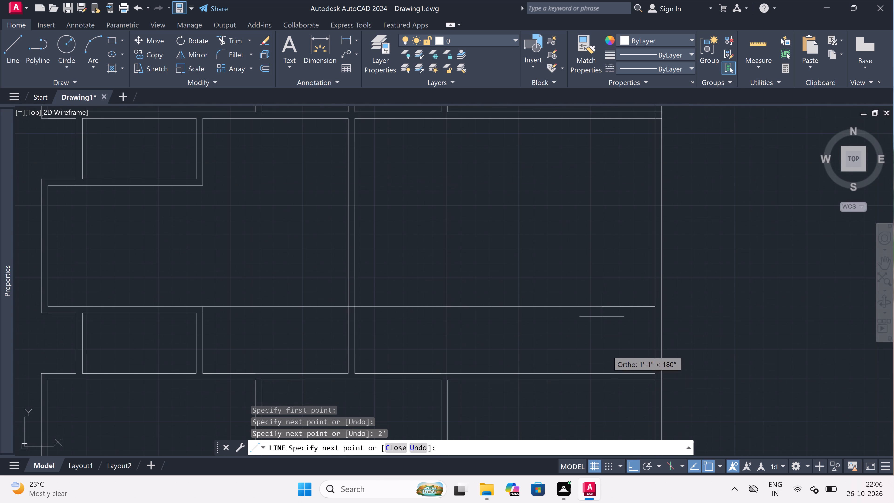
scroll(633, 381, up, 2)
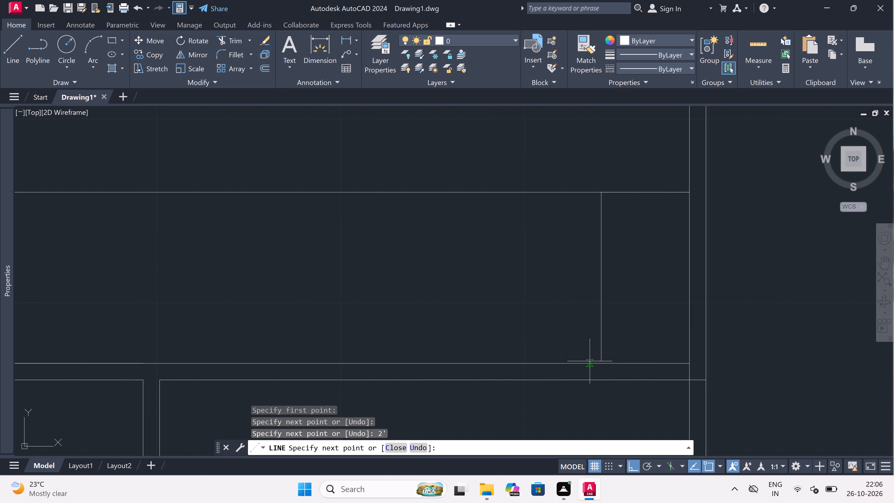
click(602, 361)
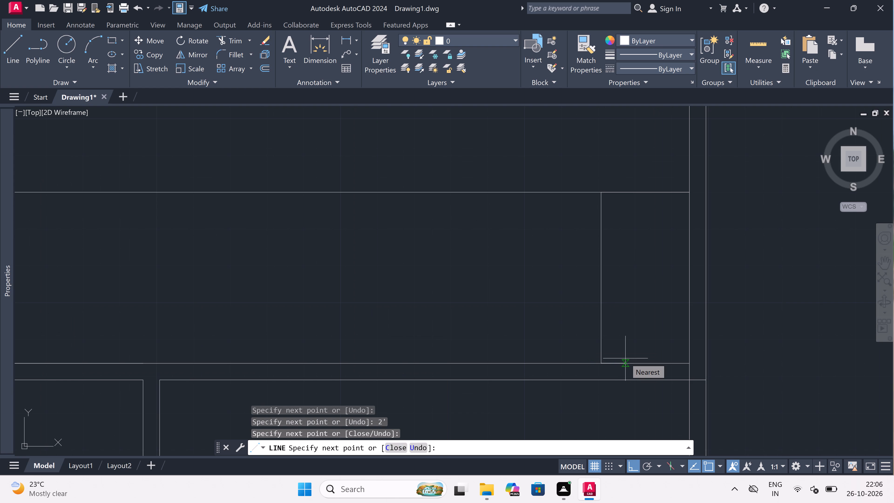
Continue the line 4.5" right and up to the horizontal line, closing the short vertical wall's outline.
text(4.5)
text(")
key(space)
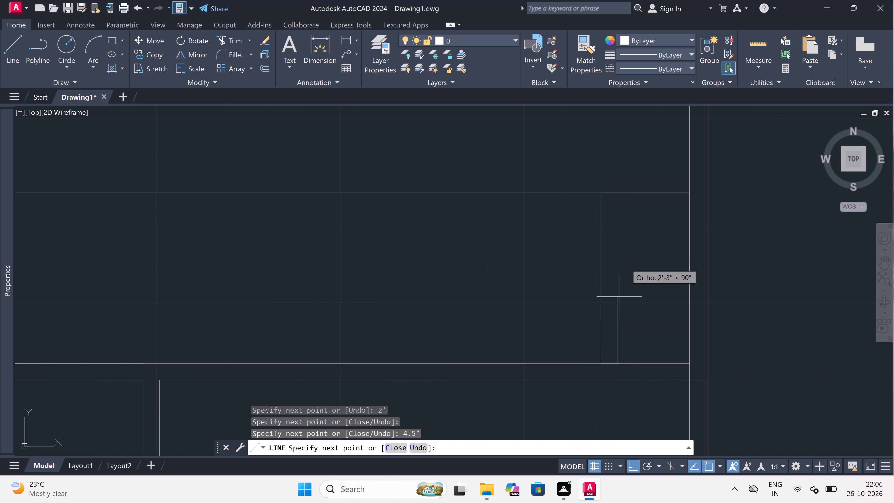
click(620, 190)
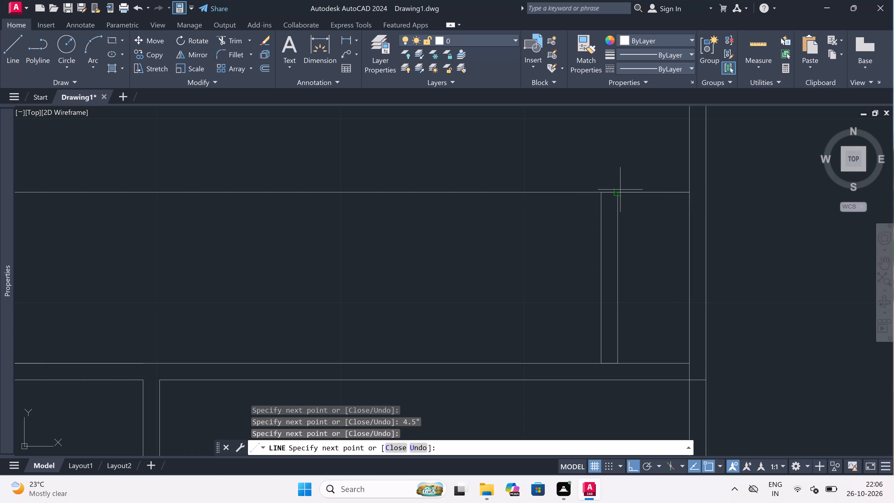
key(Escape)
Draw a line from the horizontal line's right end to the outer wall face, 4.5" down, and left to the short wall's left face.
text(l)
key(space)
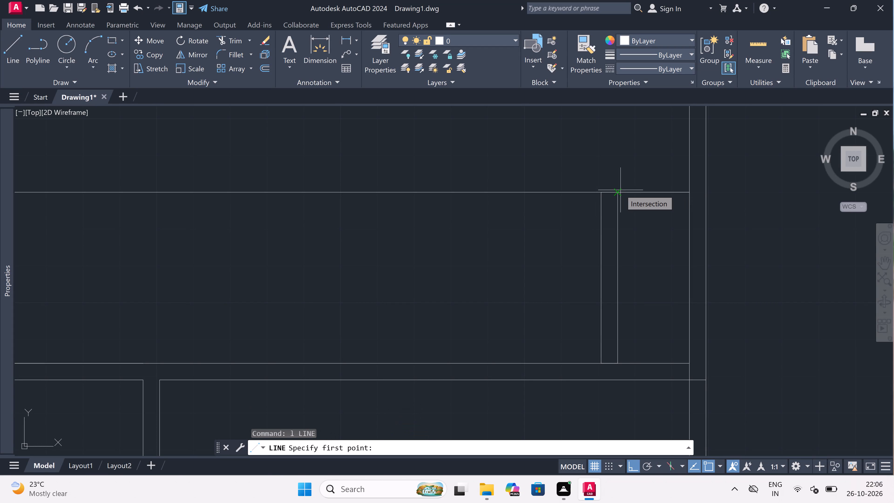
scroll(568, 239, down, 3)
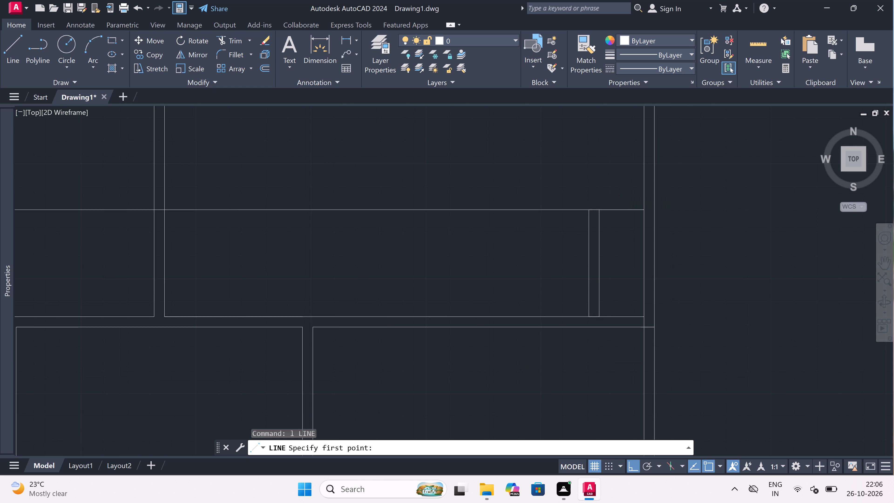
scroll(568, 239, up, 2)
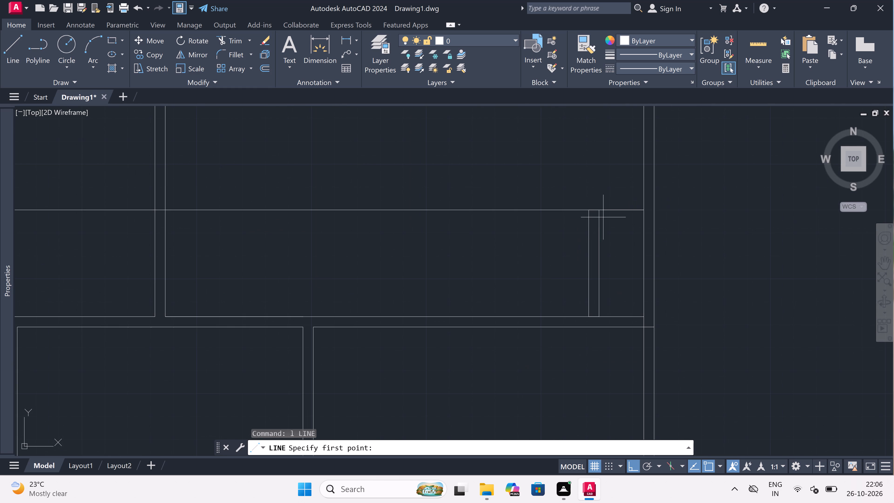
scroll(629, 209, up, 3)
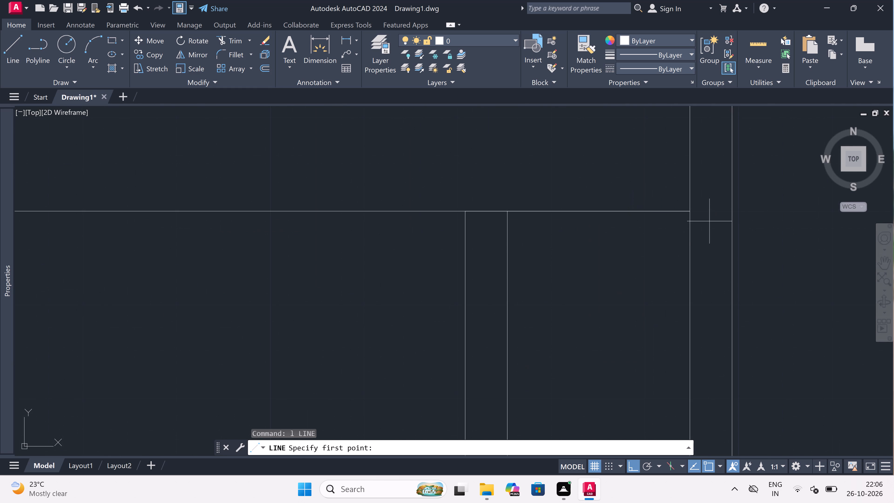
drag(689, 209, 692, 208)
scroll(734, 199, down, 4)
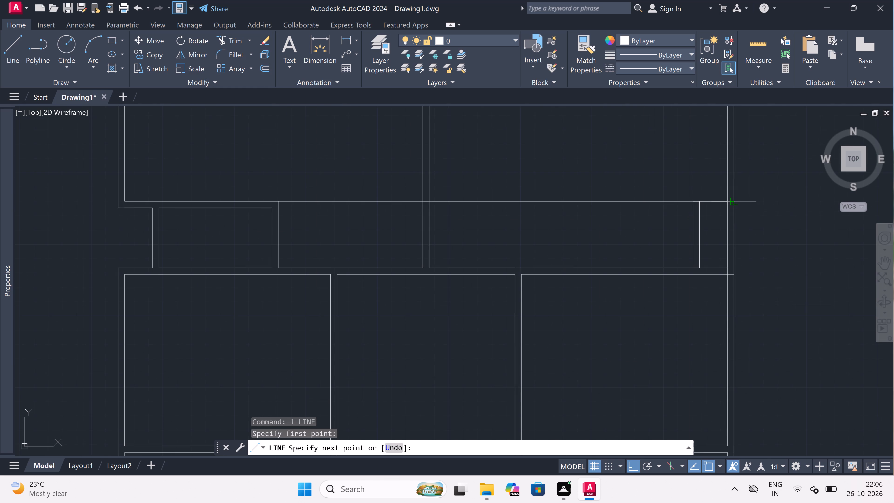
scroll(734, 200, up, 4)
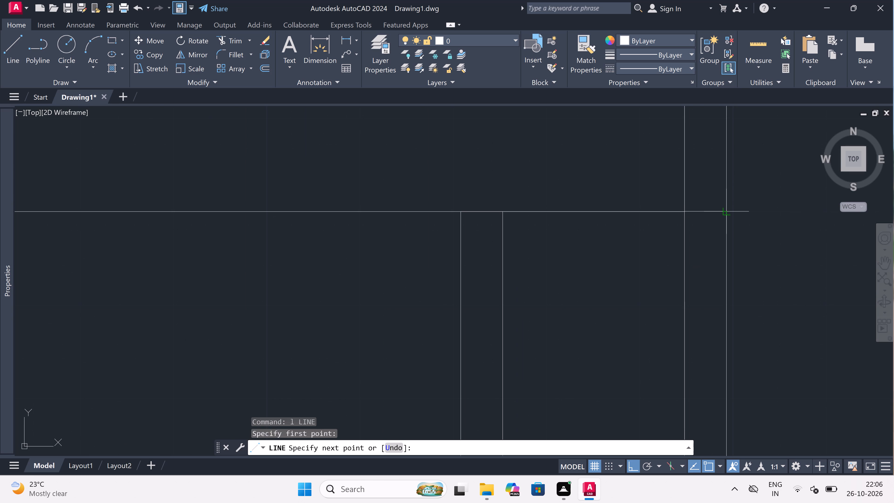
drag(727, 210, 728, 230)
key(3)
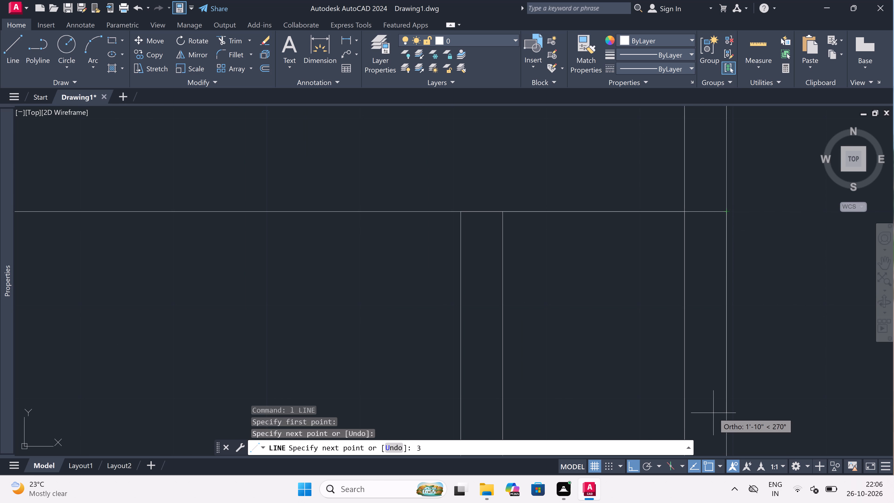
key(BackSpace)
key(4)
text(.5)
text(")
key(space)
scroll(295, 247, down, 1)
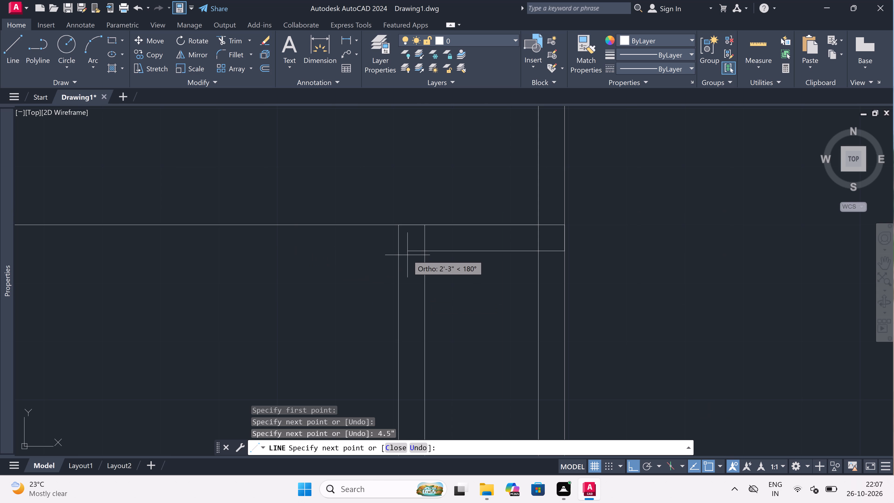
click(396, 251)
scroll(396, 251, down, 4)
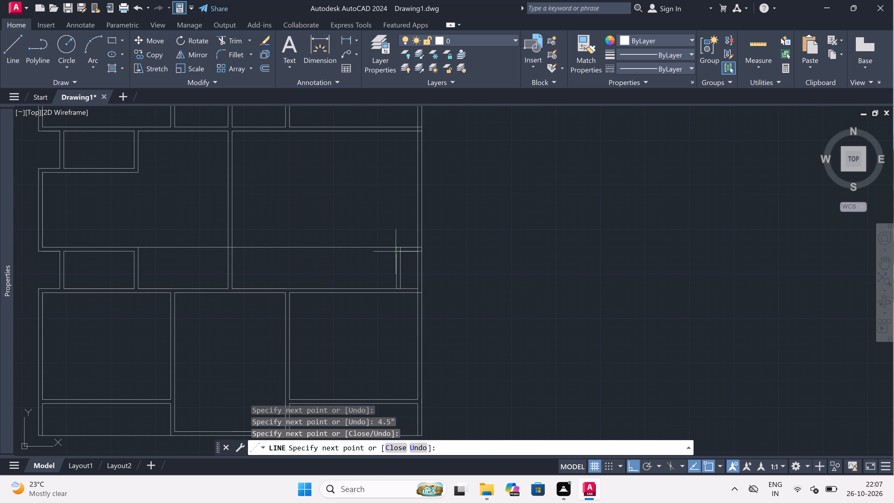
Continue the line 7' left from the short wall's left face and down to the lower wall's upper face.
scroll(317, 253, up, 2)
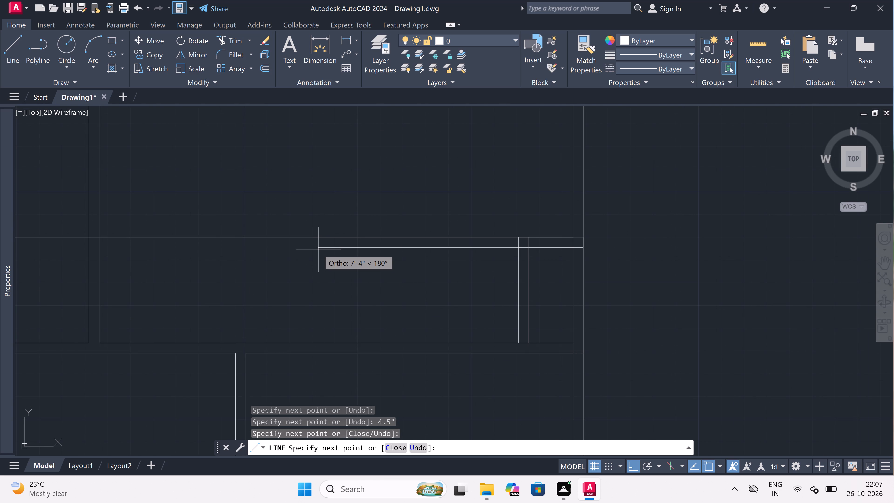
scroll(318, 249, up, 1)
text(7')
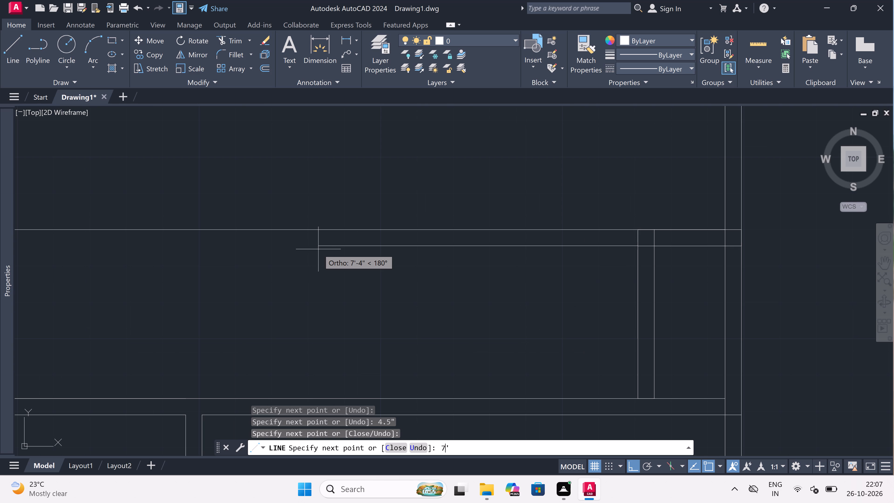
key(space)
scroll(335, 201, down, 3)
scroll(328, 243, up, 3)
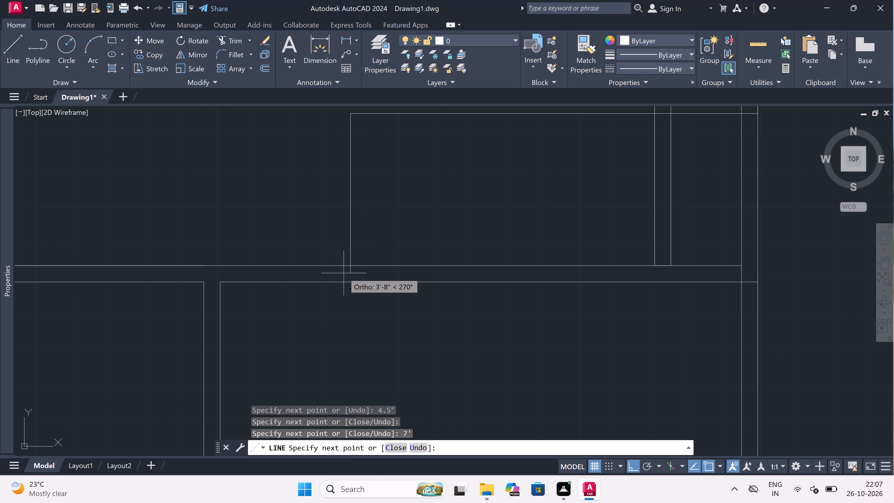
scroll(344, 273, down, 4)
scroll(344, 273, up, 5)
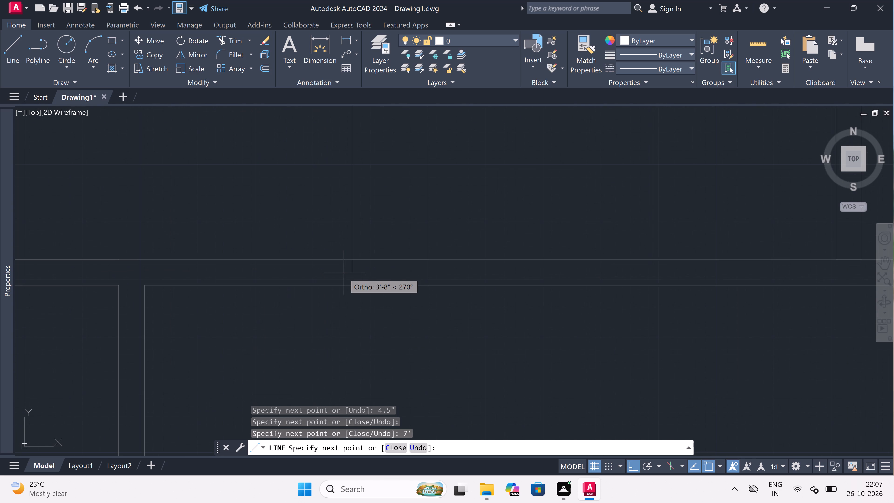
click(352, 259)
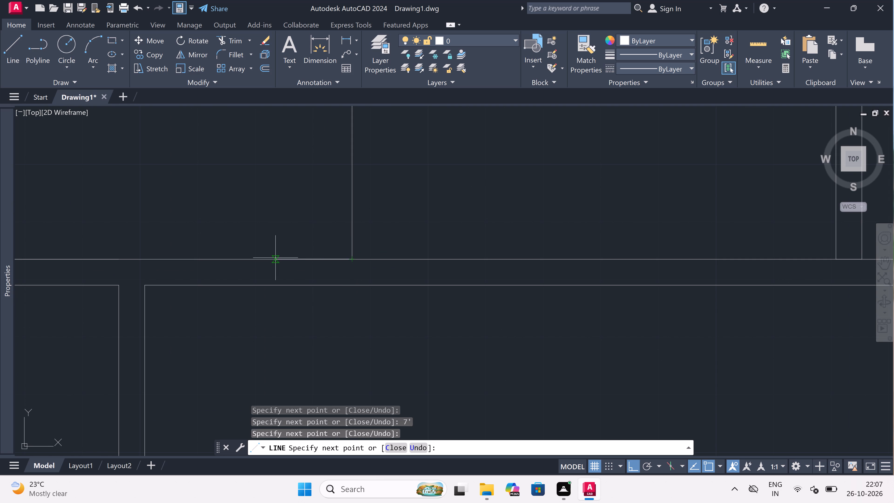
Continue the line 4.5" left and up to the horizontal line to form the new enclosure's left wall.
key(4)
text(.5)
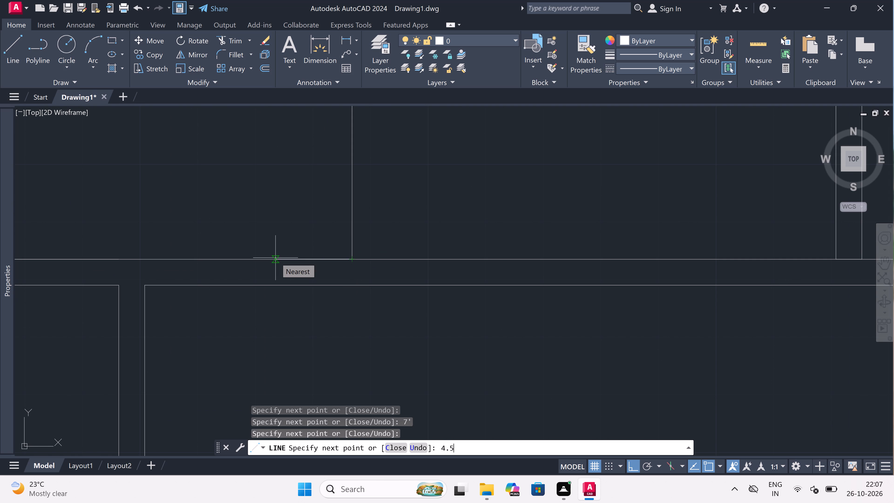
text(")
key(space)
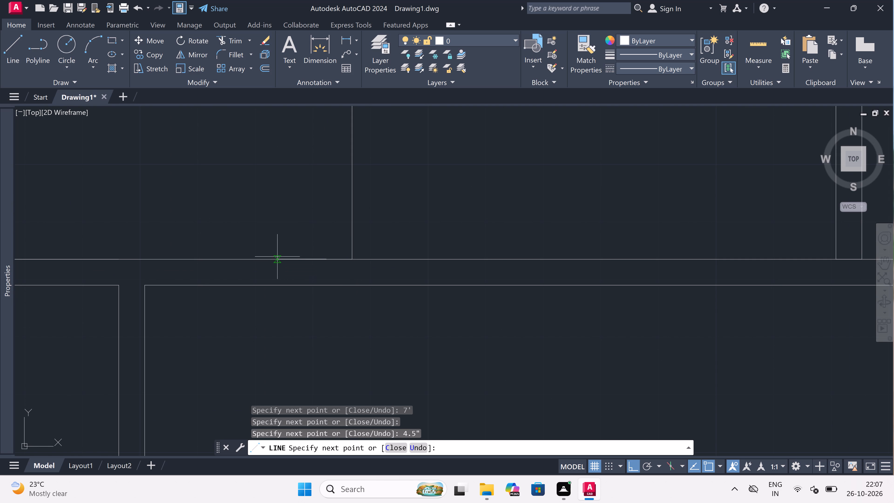
scroll(277, 257, down, 4)
scroll(280, 225, up, 3)
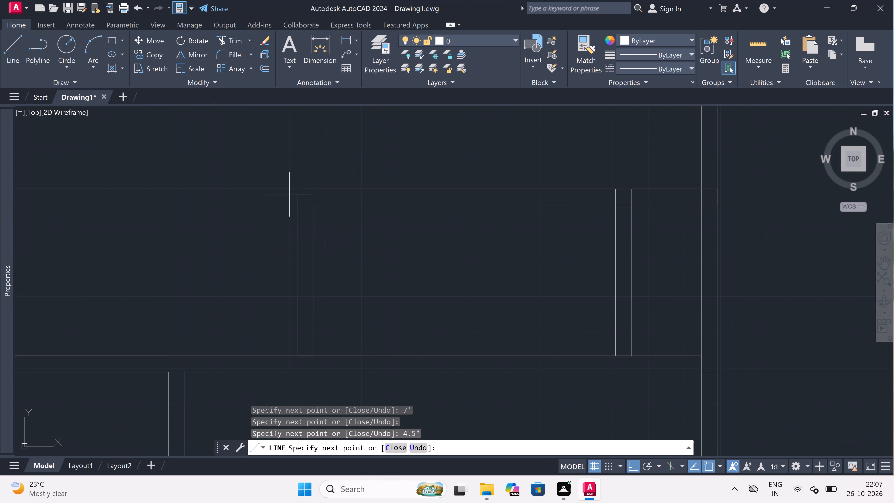
click(295, 186)
key(Escape)
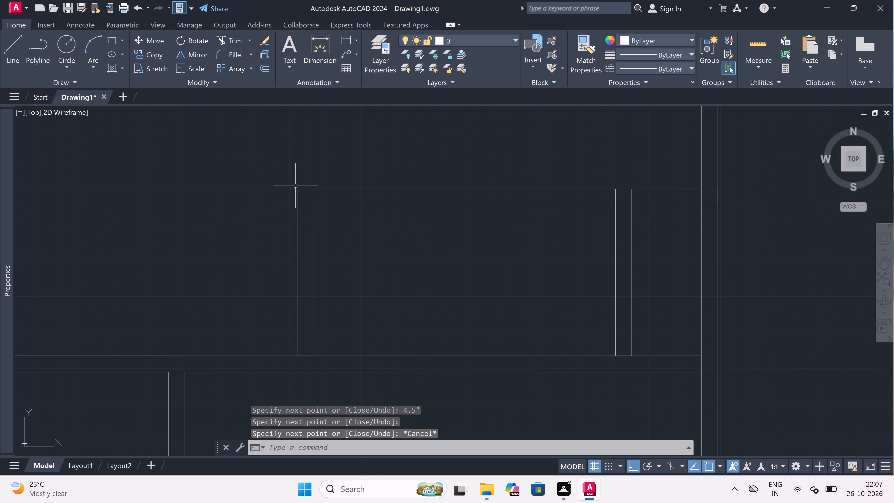
Trim the horizontal line in the large right room where it extends left beyond the new enclosure.
text(tr)
key(space)
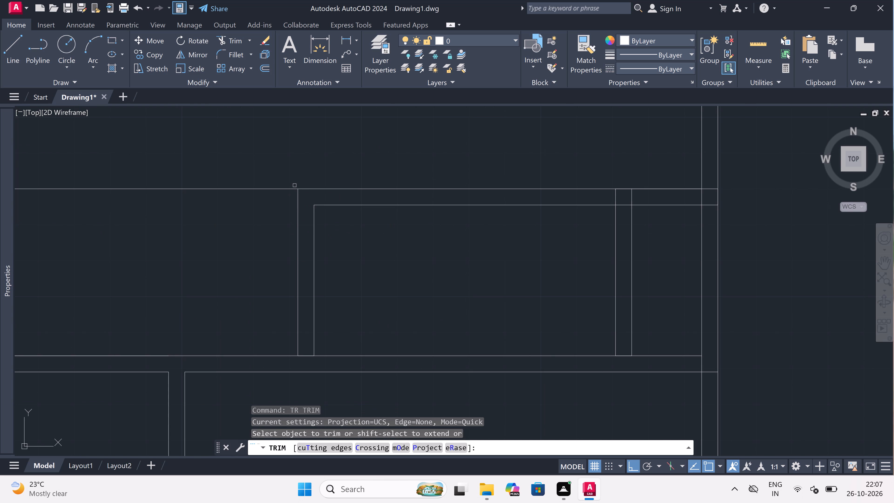
scroll(295, 185, down, 3)
click(268, 180)
click(264, 204)
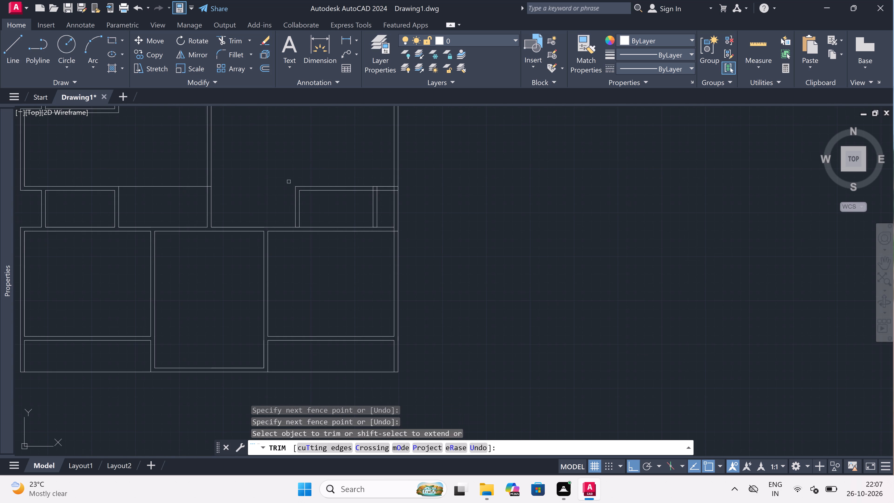
Trim both right outer wall lines alongside the new enclosure, between its top wall and the lower wall.
scroll(390, 194, up, 1)
drag(386, 197, 392, 200)
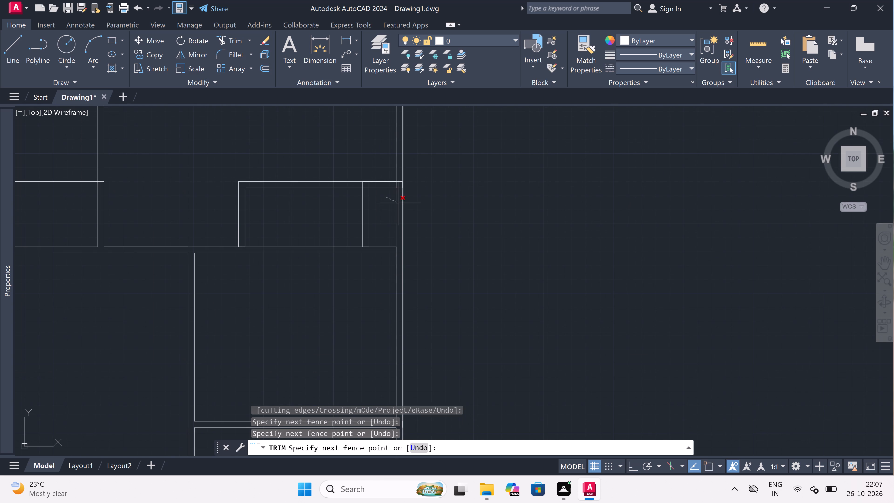
click(427, 214)
Trim the leftover line pieces at the corner where the lower horizontal wall meets the right outer wall.
scroll(399, 252, up, 2)
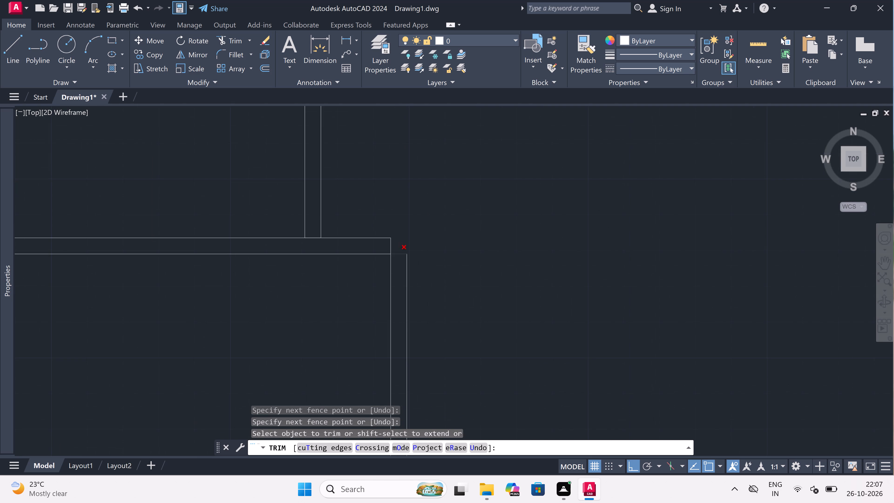
scroll(399, 252, up, 2)
click(402, 259)
click(369, 237)
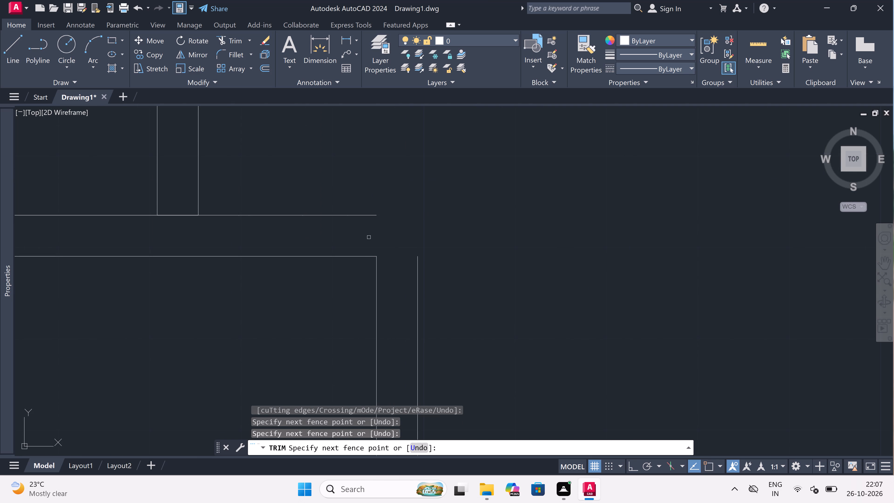
key(Escape)
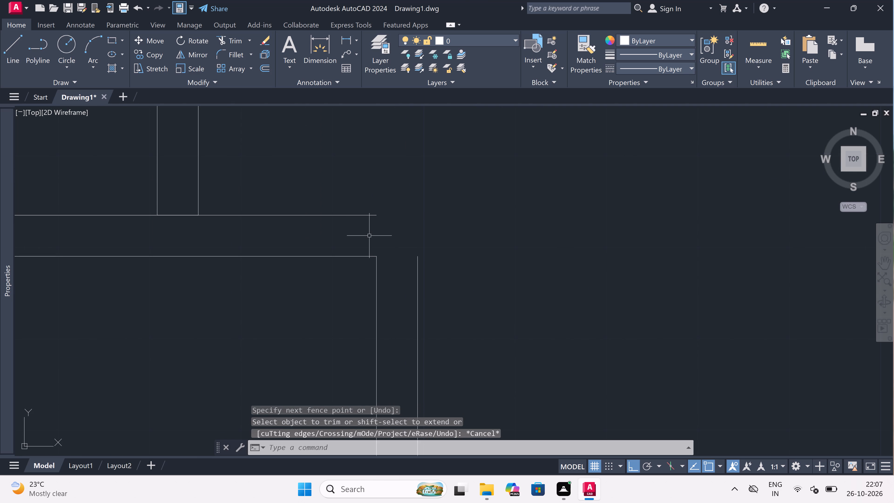
Fillet the lower horizontal wall's upper line with the right outer wall's outer line at zero radius to close the corner.
text(f)
key(space)
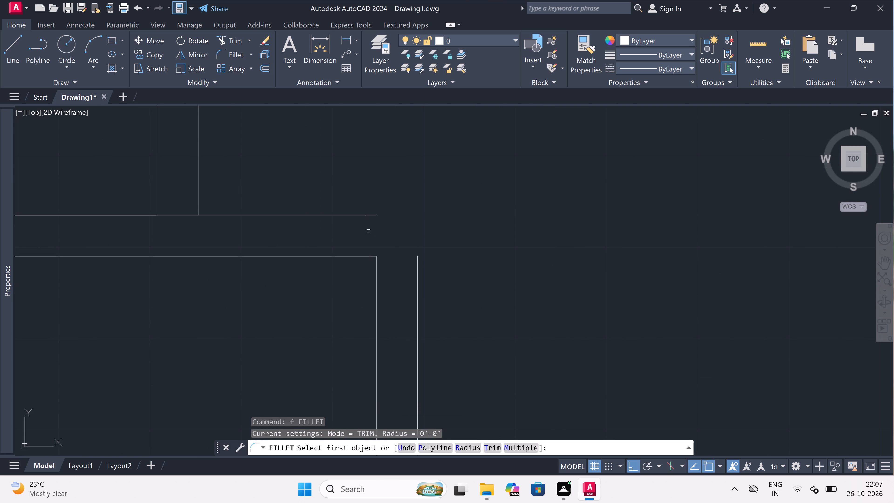
click(368, 217)
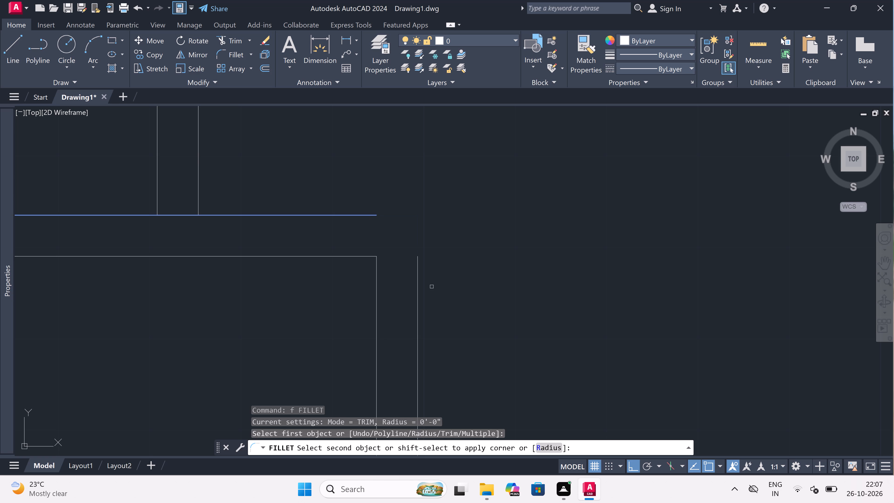
click(419, 268)
scroll(416, 265, down, 4)
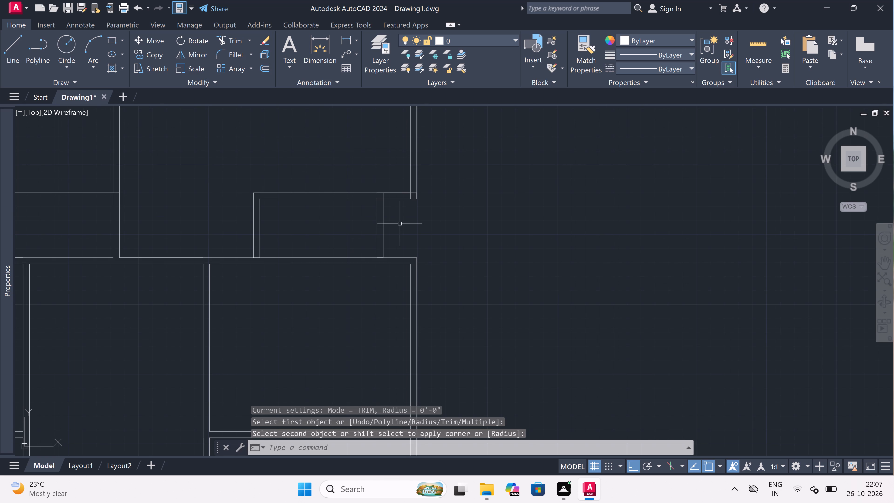
Trim the overlapping line pieces inside the recessed enclosure's top wall, at the right outer wall and above the enclosure's right wall.
scroll(395, 187, up, 4)
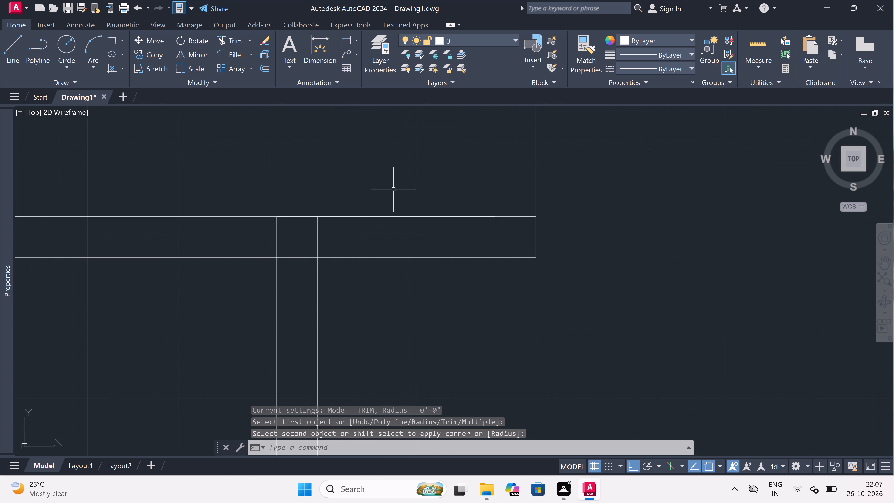
scroll(470, 146, down, 4)
scroll(454, 205, up, 2)
scroll(455, 199, down, 2)
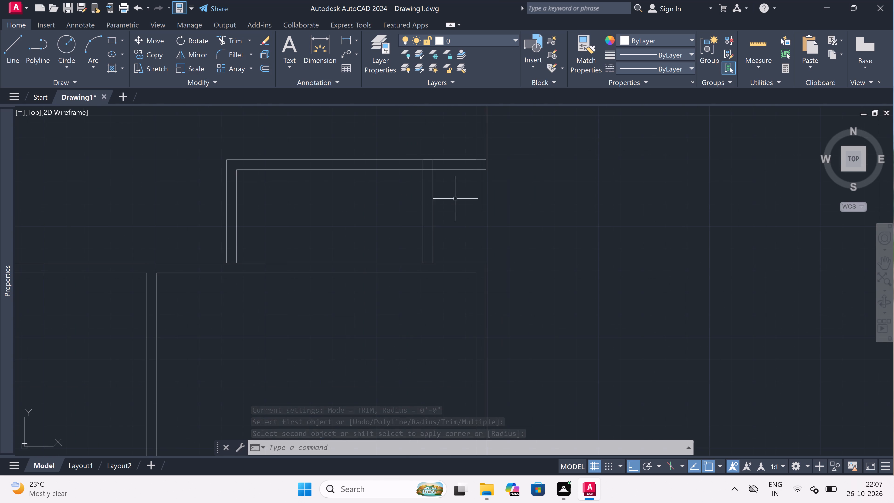
scroll(459, 181, up, 1)
text(tr)
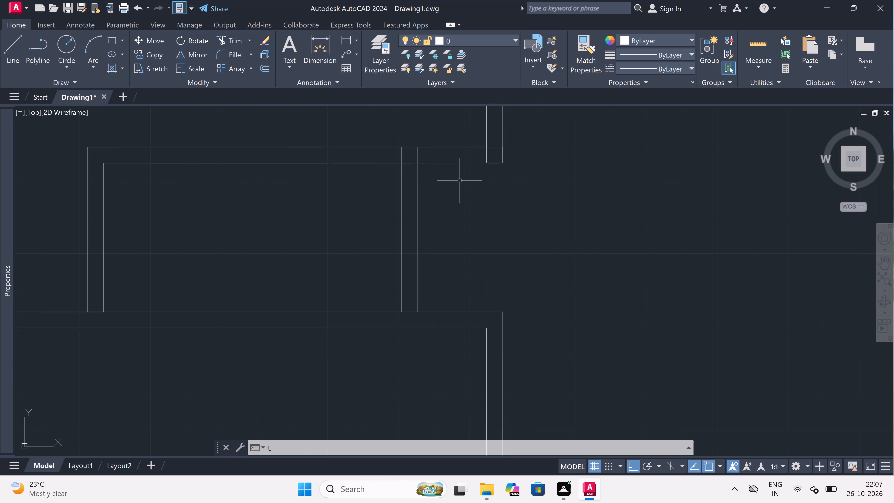
key(space)
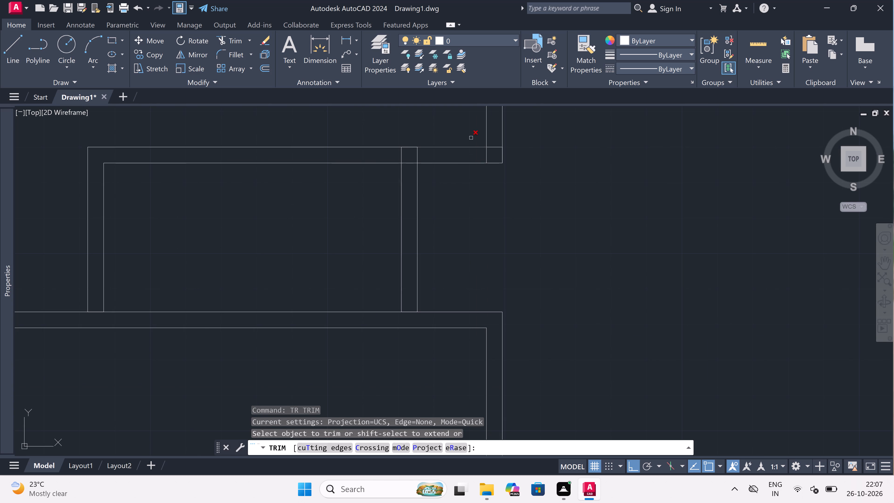
drag(496, 144, 496, 148)
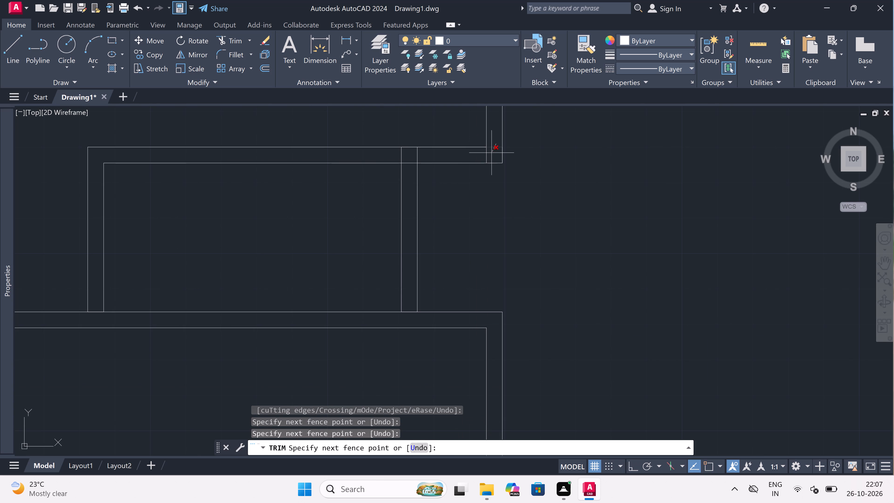
click(484, 158)
click(483, 157)
drag(383, 153, 385, 154)
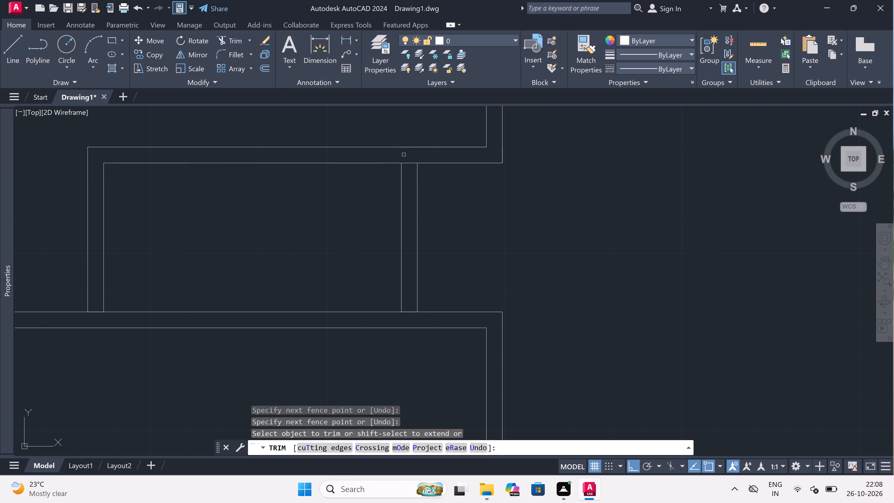
Trim the horizontal line pieces crossing both ends of the enclosure's right wall and the foot of its left wall.
click(404, 154)
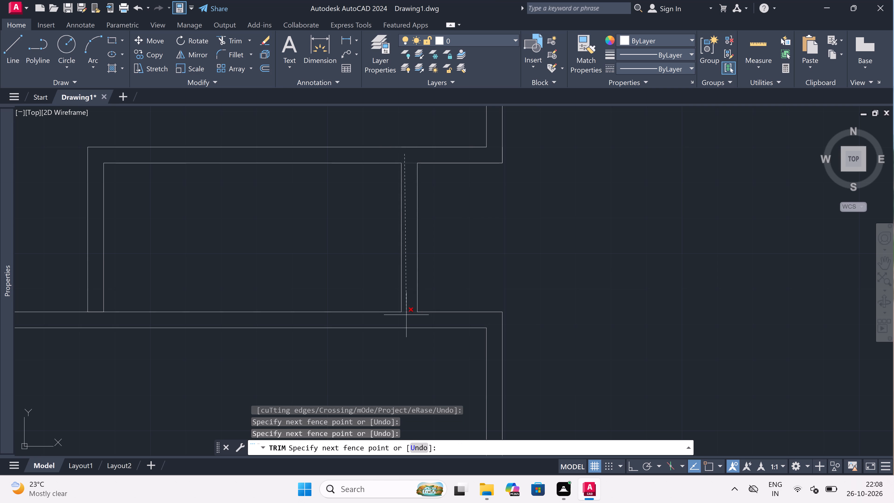
click(406, 315)
scroll(417, 309, down, 4)
scroll(369, 300, up, 2)
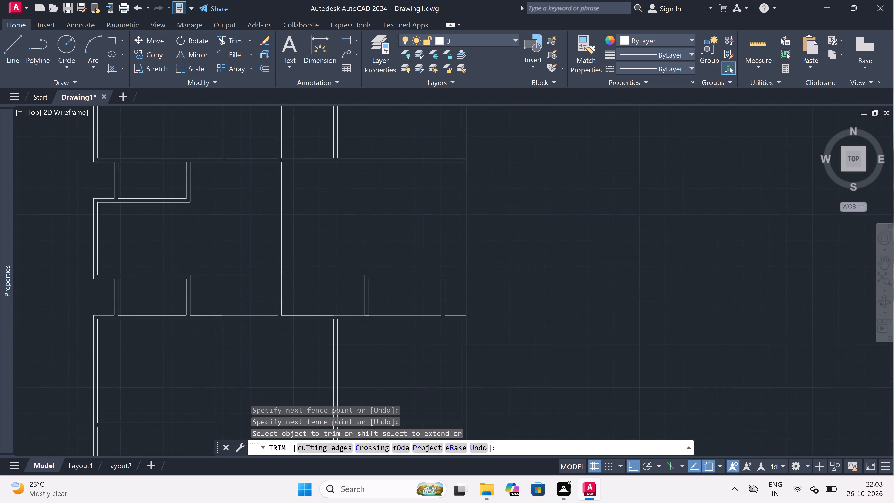
scroll(362, 331, up, 3)
click(365, 318)
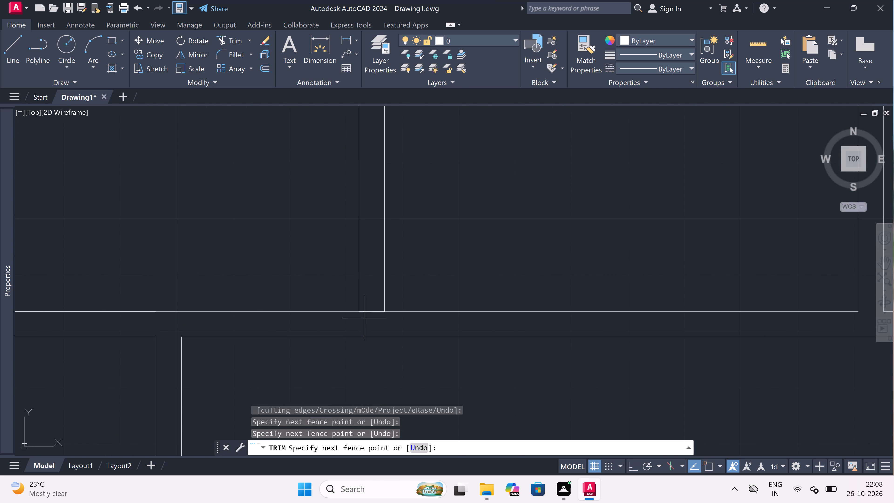
click(375, 305)
scroll(375, 305, down, 4)
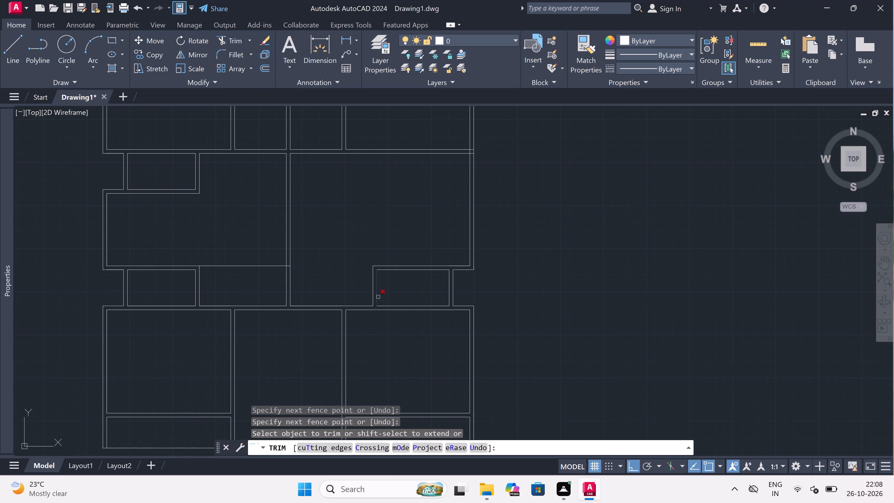
key(Escape)
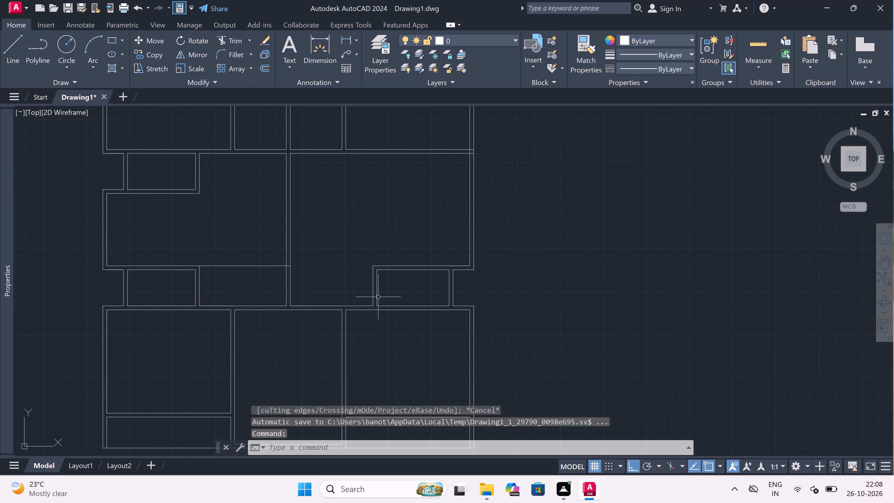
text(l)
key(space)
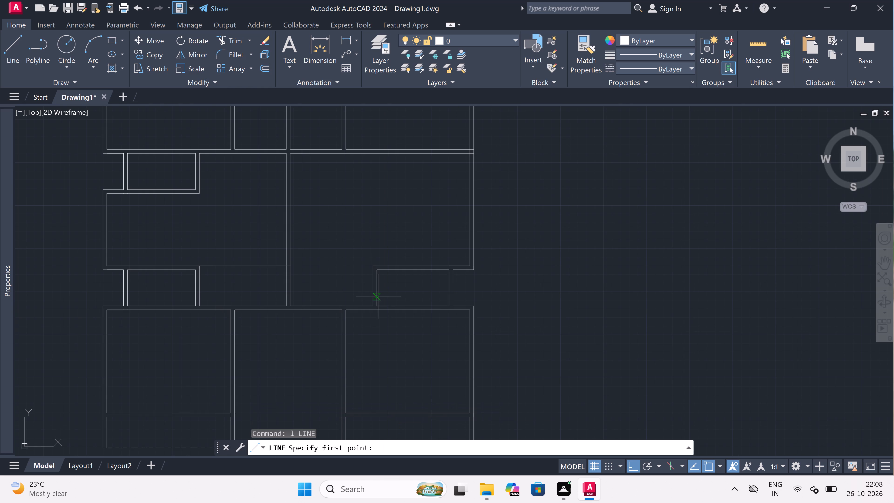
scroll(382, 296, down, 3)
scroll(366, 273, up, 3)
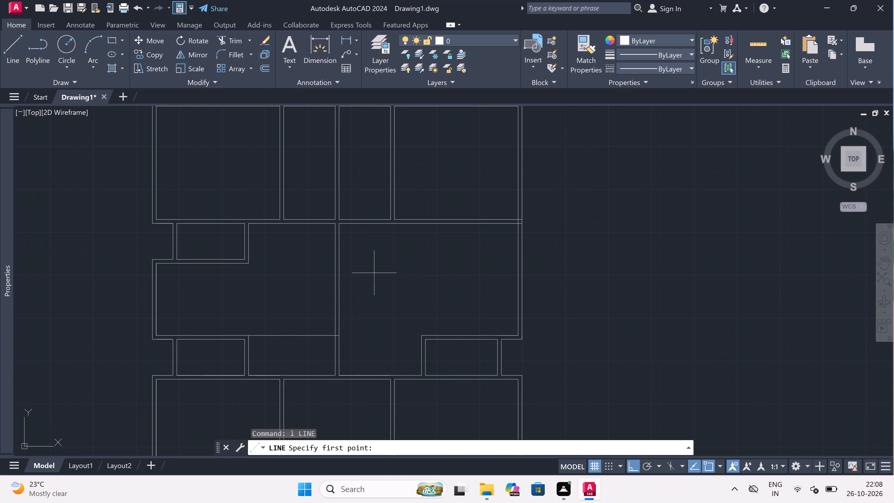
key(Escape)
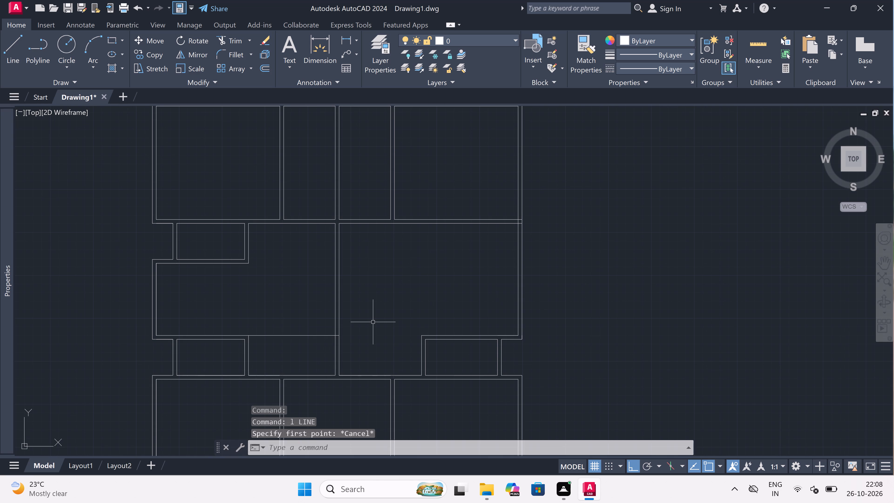
Erase the leftover horizontal line between the lower-left enclosure and the central vertical wall.
scroll(373, 316, down, 1)
scroll(308, 336, up, 1)
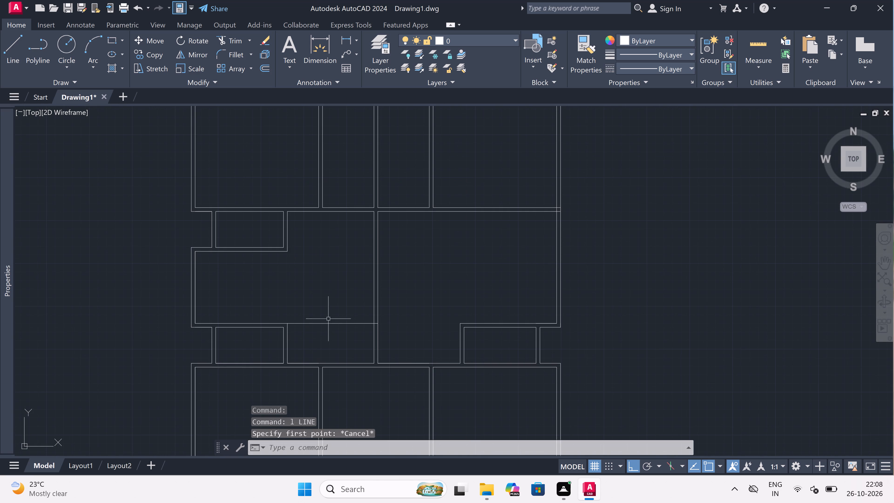
drag(343, 308, 343, 311)
click(310, 343)
key(Delete)
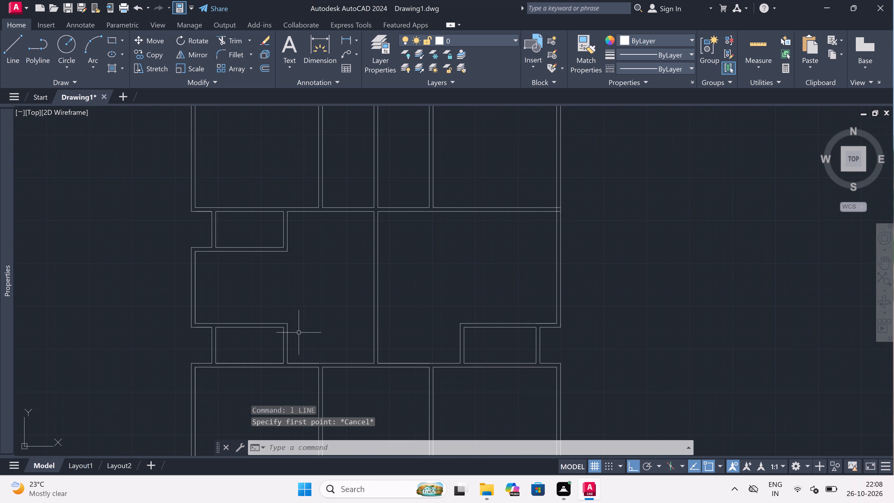
Draw a 4.5" wall from the recessed enclosure's right wall up to the horizontal wall, 4.5" left and back down to the enclosure.
scroll(299, 330, down, 3)
scroll(335, 338, up, 3)
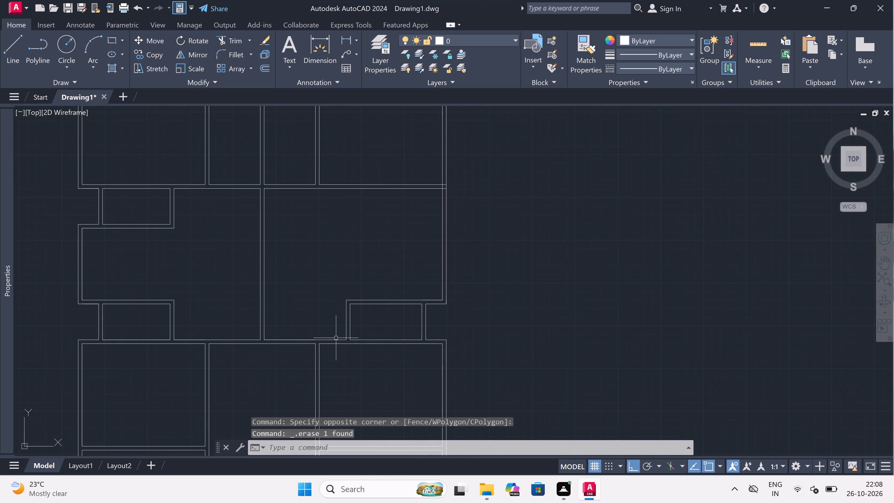
text(l)
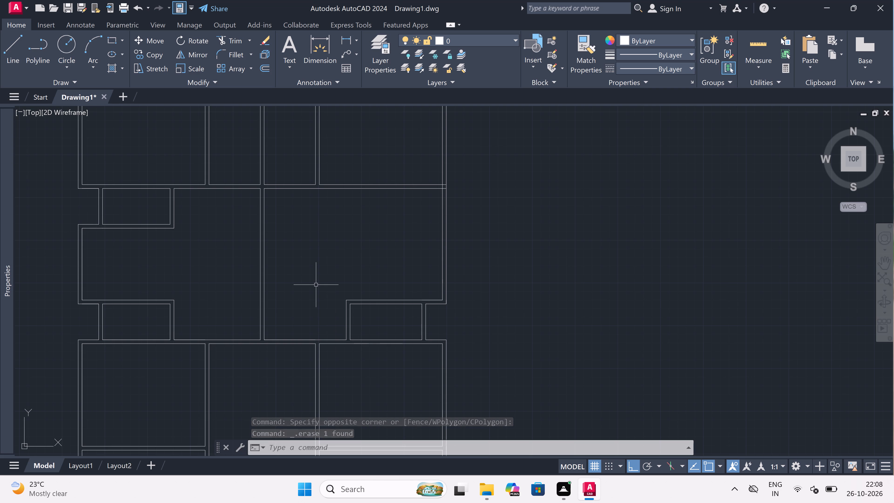
key(space)
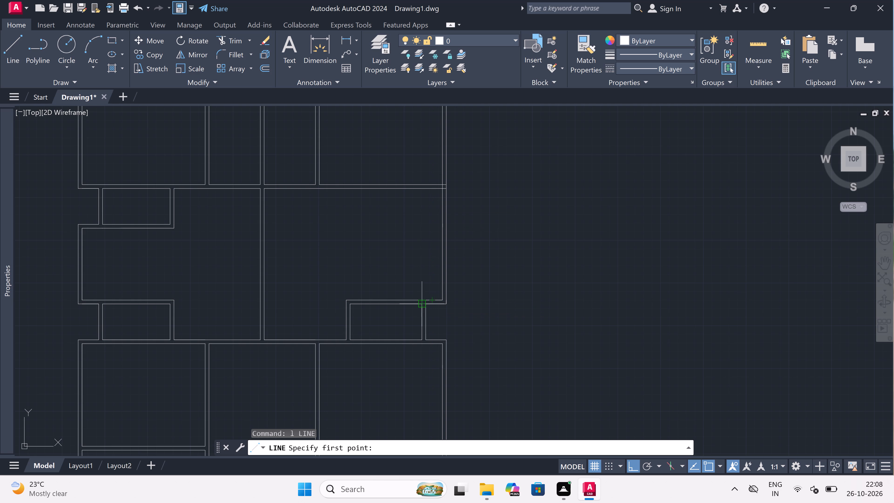
drag(428, 302, 431, 296)
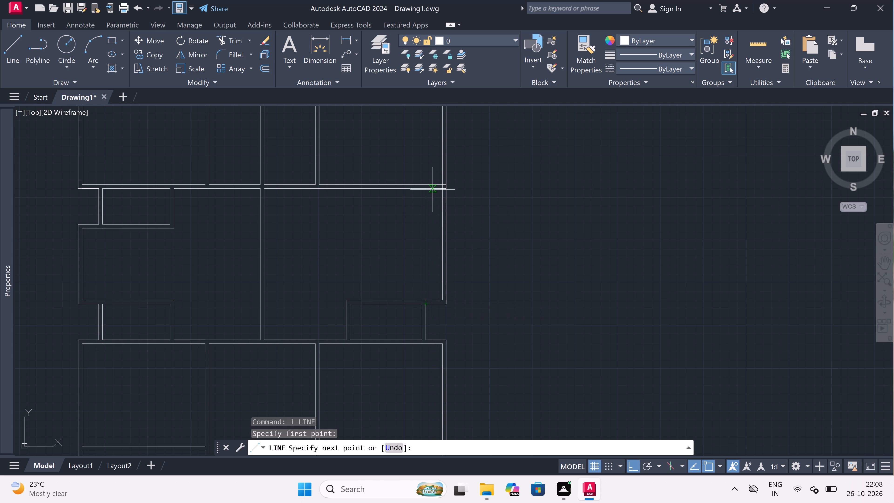
click(427, 189)
scroll(427, 189, up, 2)
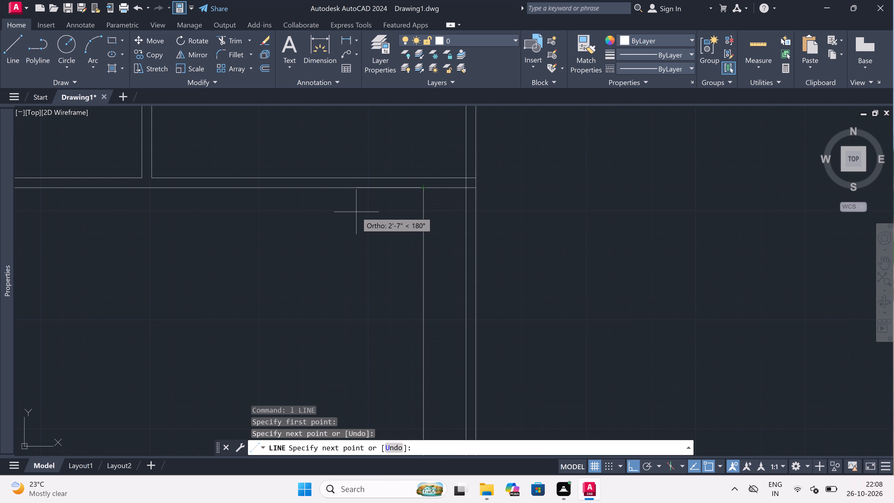
text(4.5)
text(")
key(space)
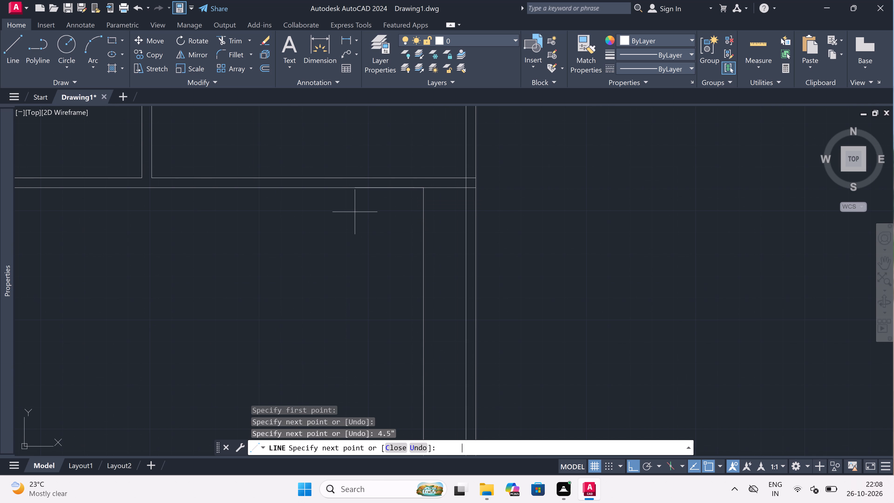
scroll(355, 212, down, 3)
scroll(356, 224, up, 2)
scroll(356, 224, down, 3)
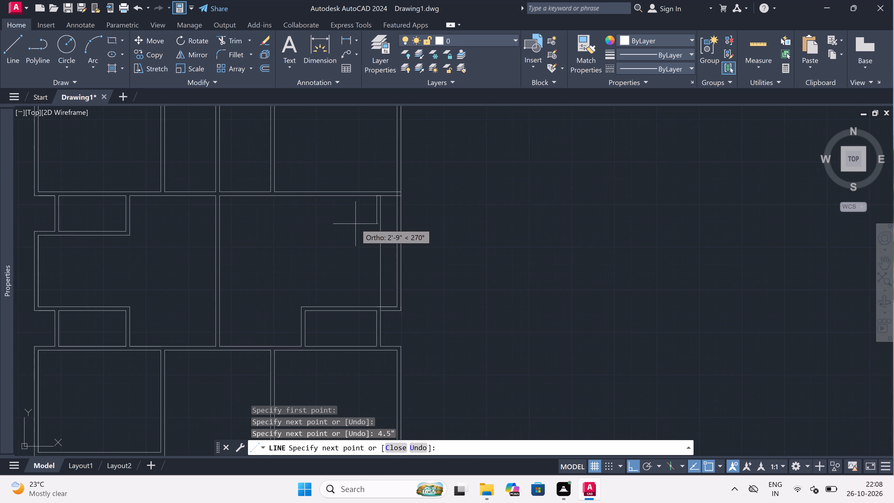
scroll(363, 256, up, 7)
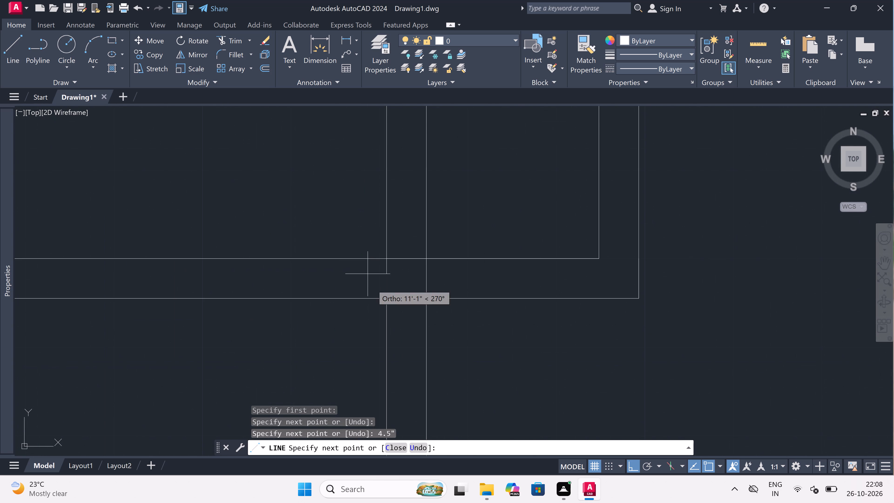
click(387, 300)
key(Escape)
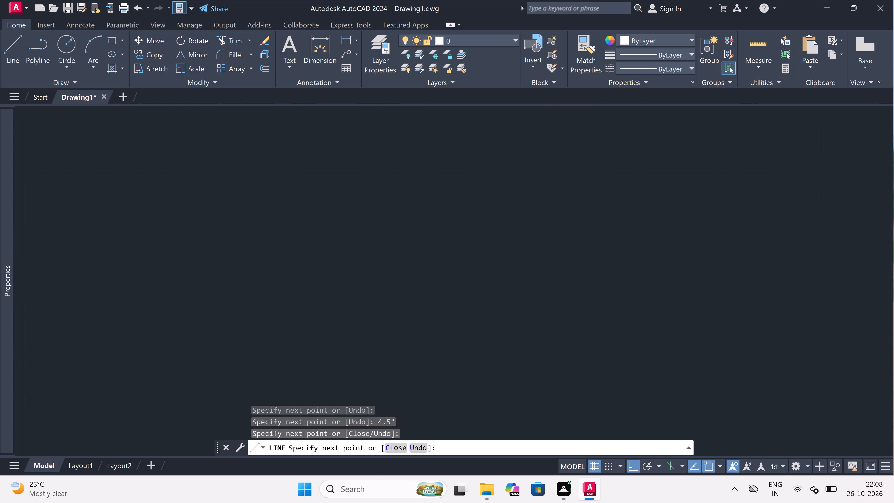
Draw the new upper-right enclosure's inside outline from the inner wall's top corner: 3'6" down, 6'7" left, and up to the horizontal wall.
scroll(386, 292, down, 4)
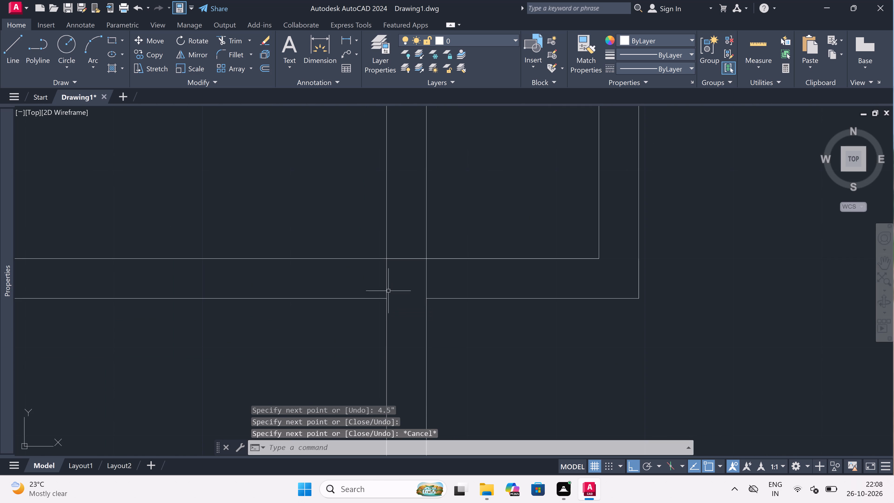
scroll(366, 215, down, 4)
scroll(354, 152, up, 3)
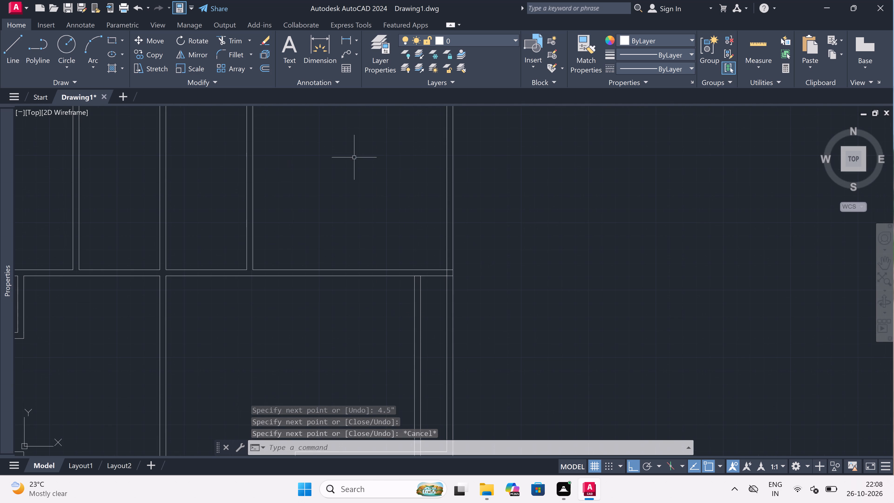
key(space)
scroll(370, 217, down, 2)
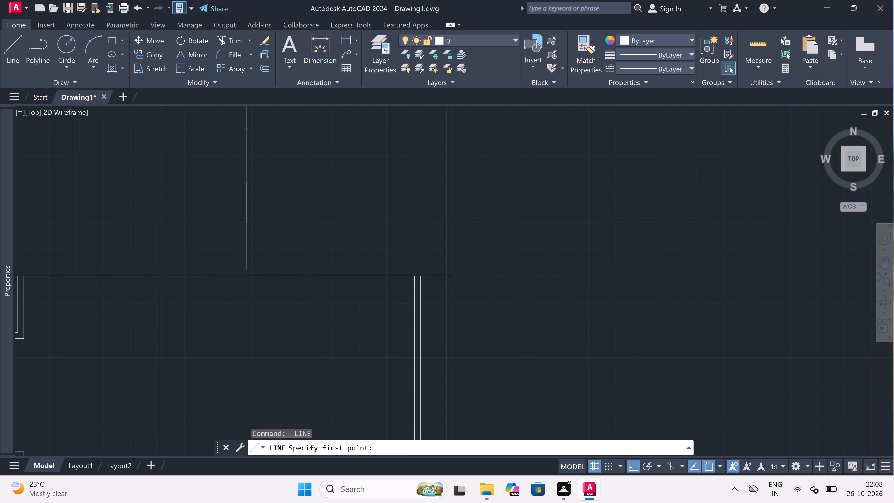
scroll(370, 217, down, 1)
scroll(368, 233, up, 3)
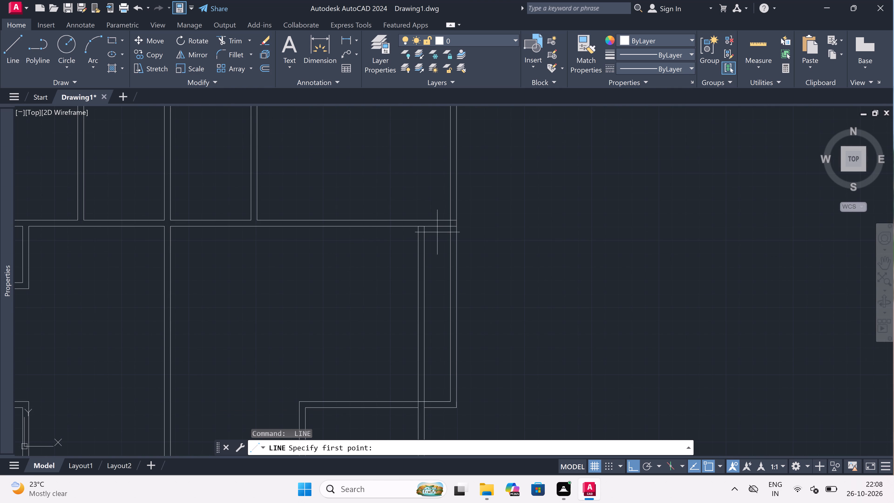
scroll(414, 228, up, 1)
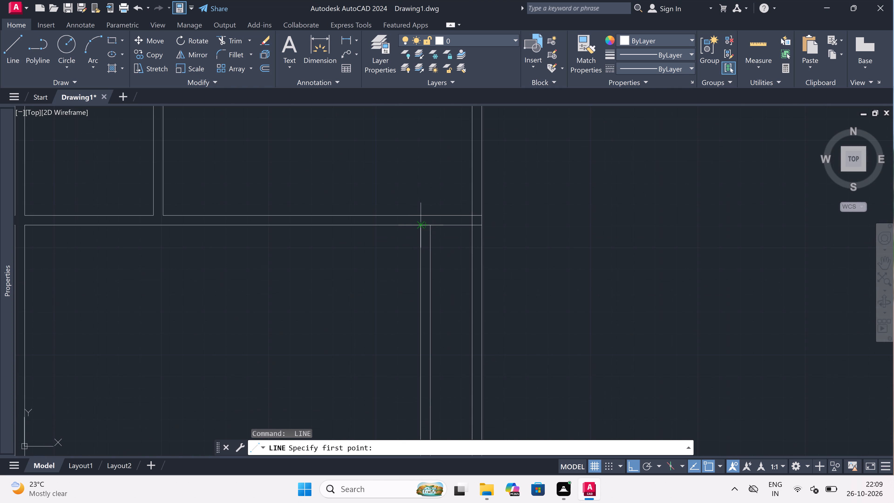
click(421, 227)
scroll(410, 278, up, 2)
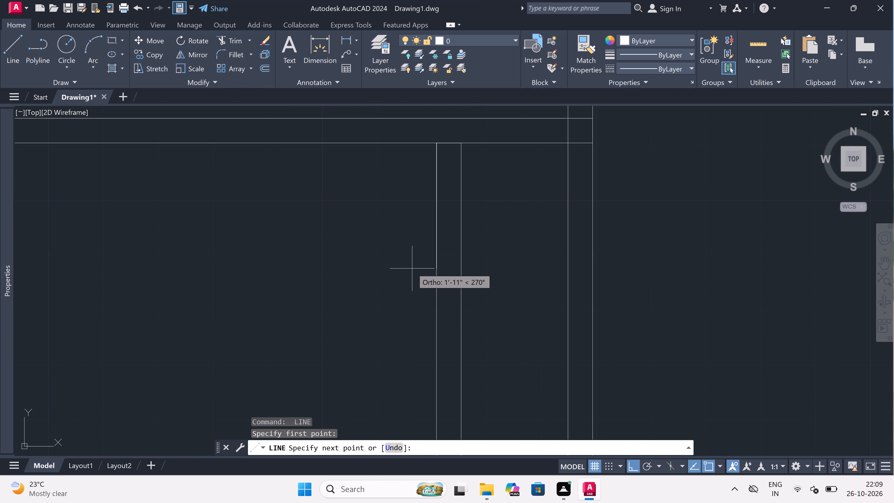
scroll(412, 268, down, 2)
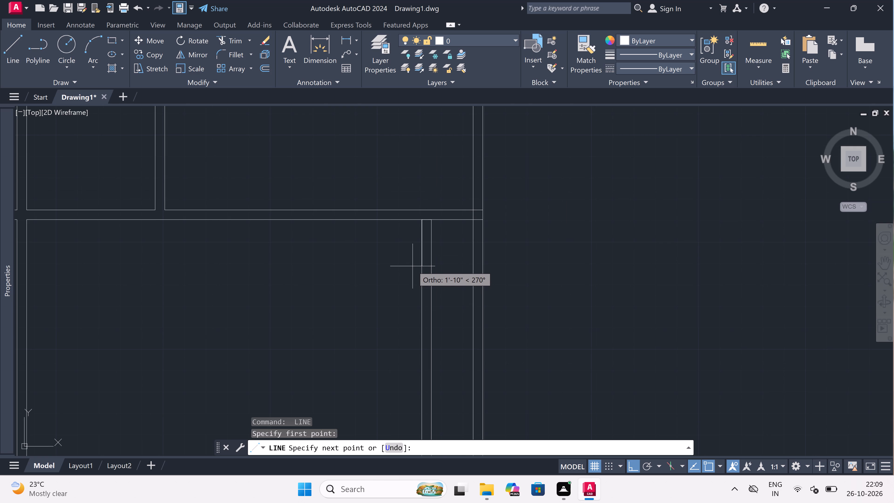
scroll(413, 266, up, 1)
text(3'6)
text(")
key(space)
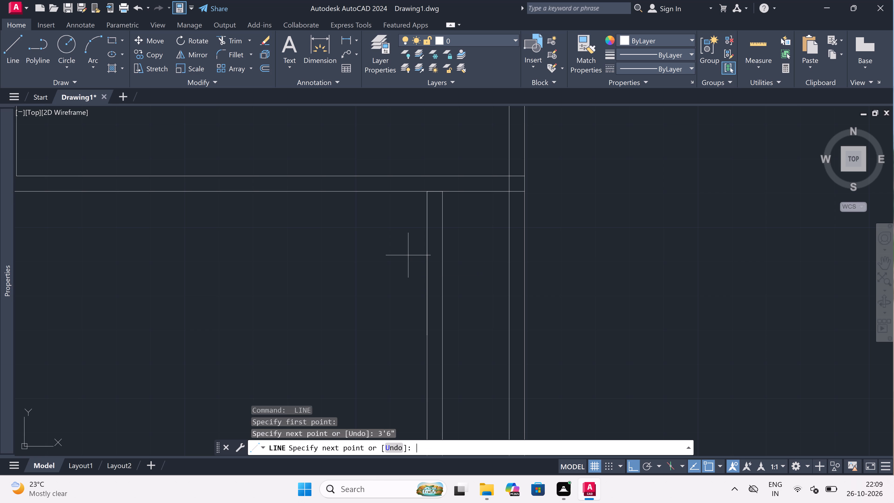
scroll(282, 192, down, 4)
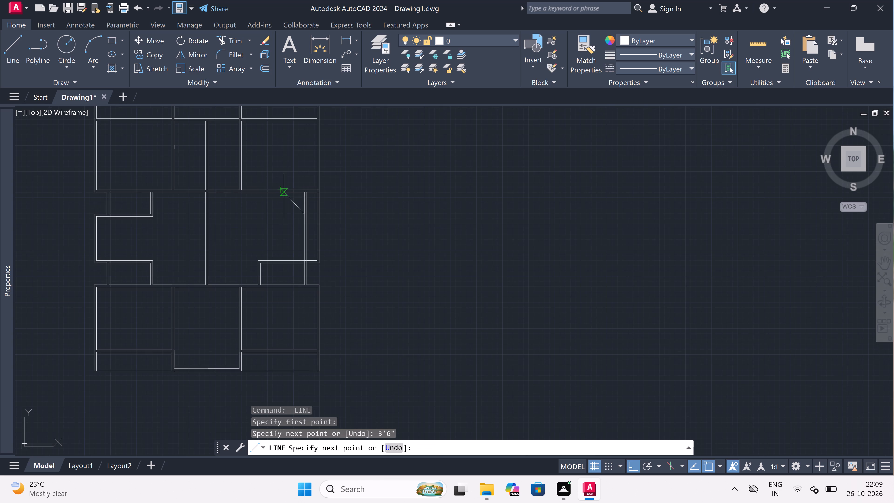
scroll(284, 197, up, 3)
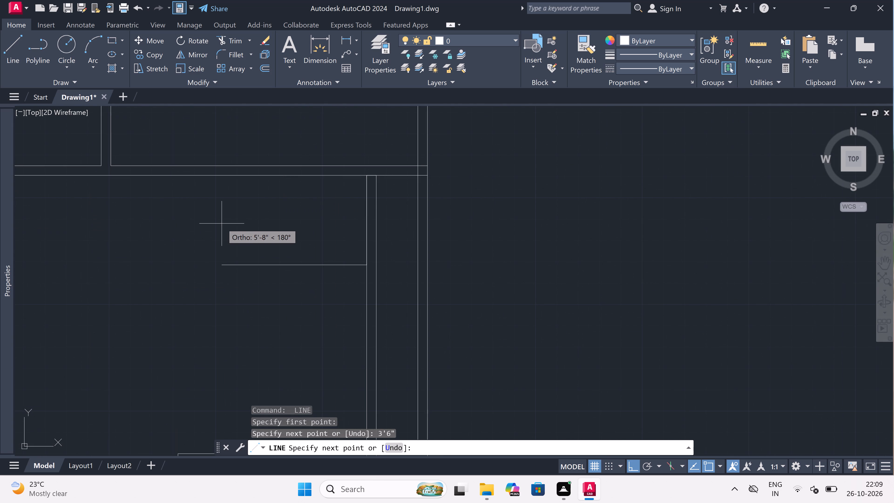
text(6'7)
text(")
key(space)
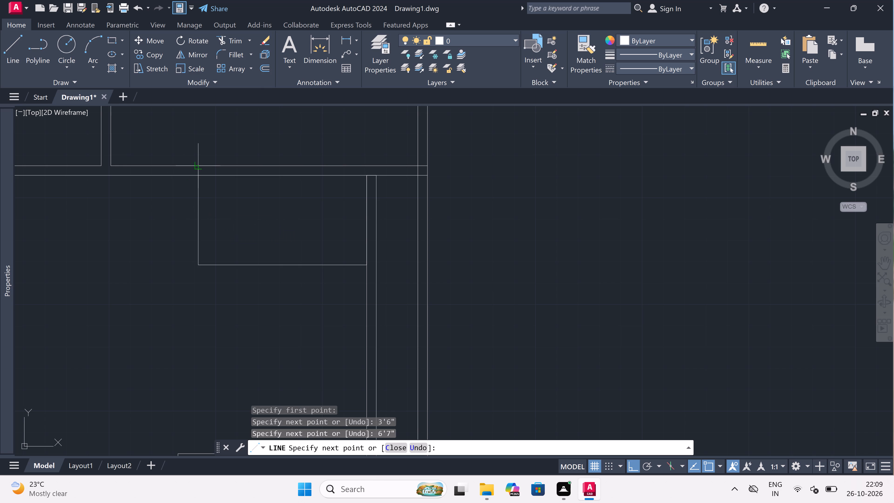
scroll(191, 174, up, 2)
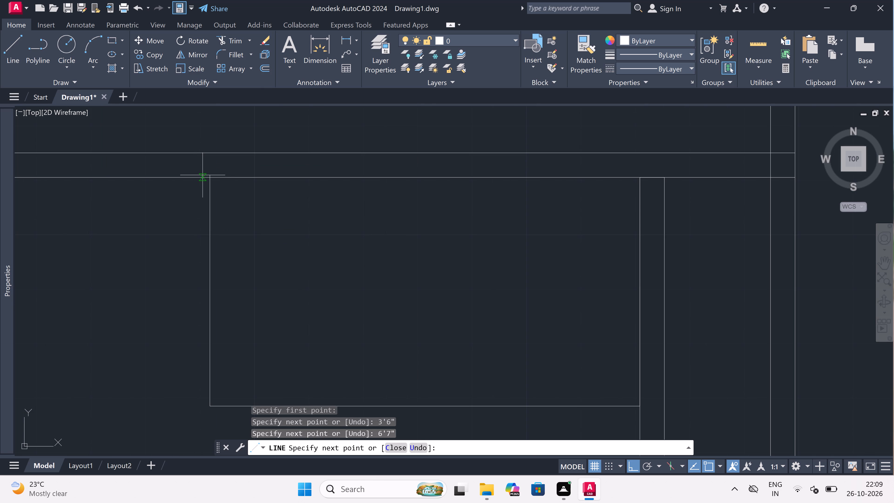
click(208, 177)
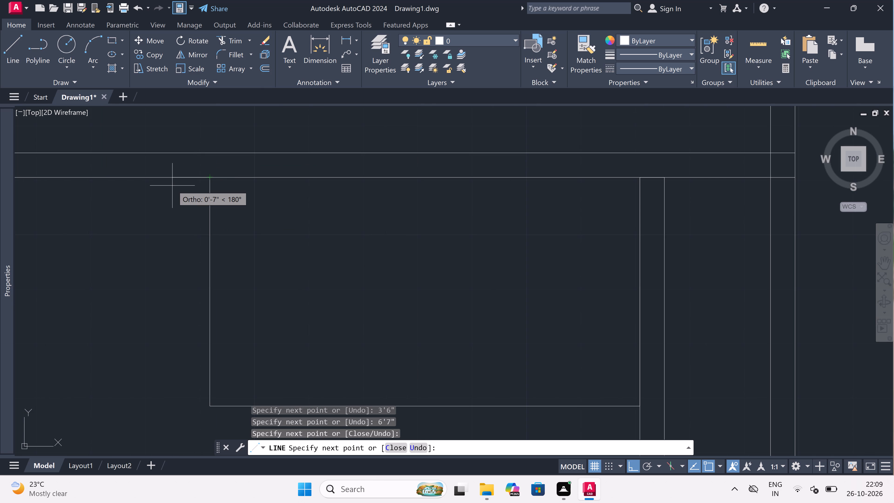
Draw the enclosure's outer outline 4.5" outside its left and bottom lines, ending at the far line of the inner wall.
text(4.5)
text(")
key(space)
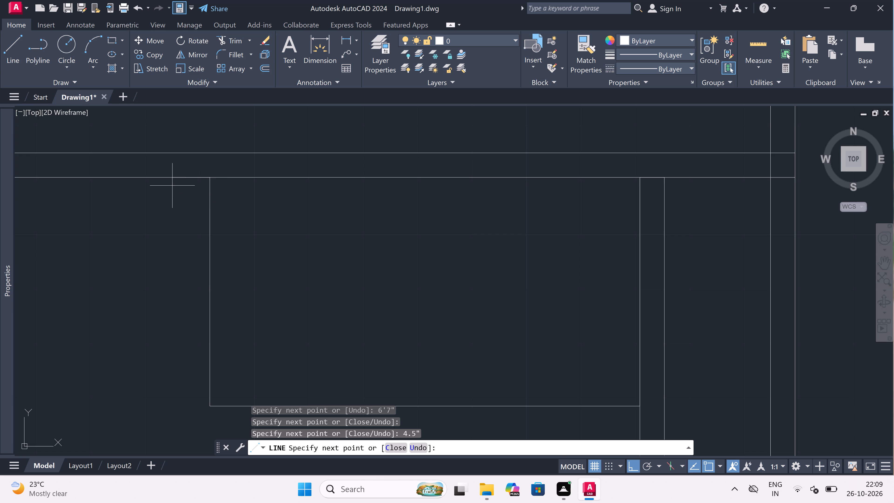
scroll(173, 185, down, 1)
scroll(172, 337, up, 2)
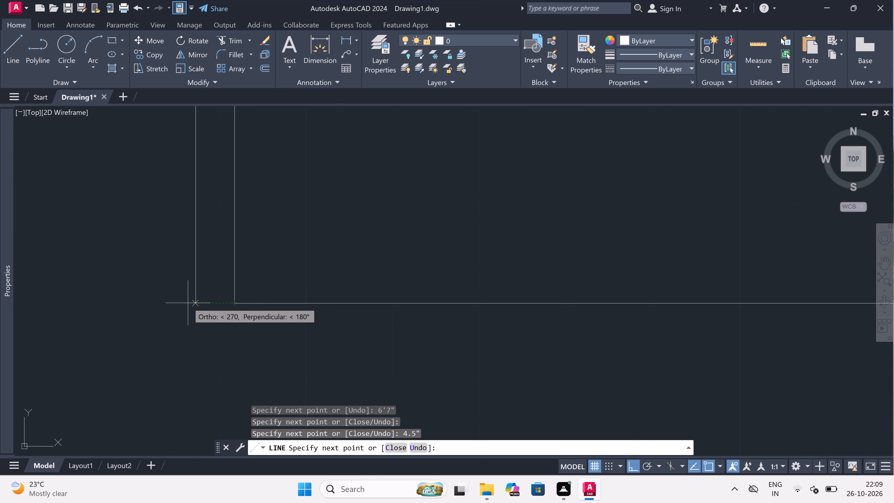
click(196, 303)
scroll(196, 303, down, 3)
scroll(202, 335, up, 2)
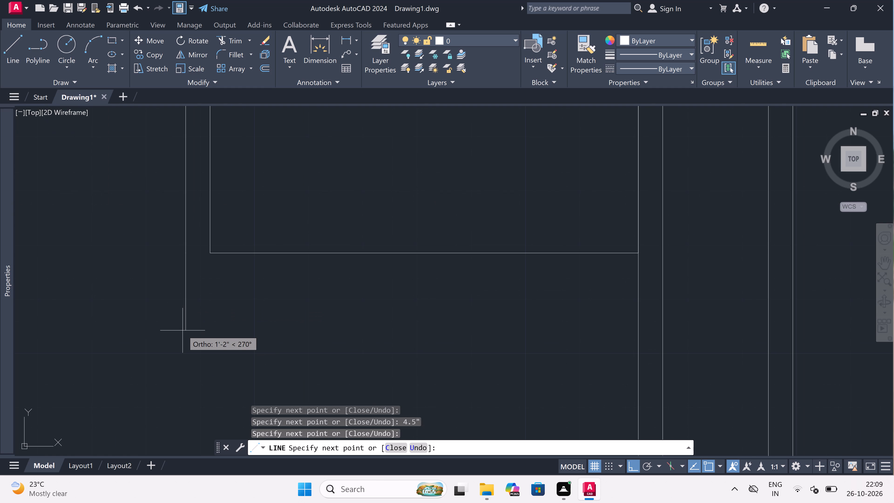
text(4.5)
text(")
key(space)
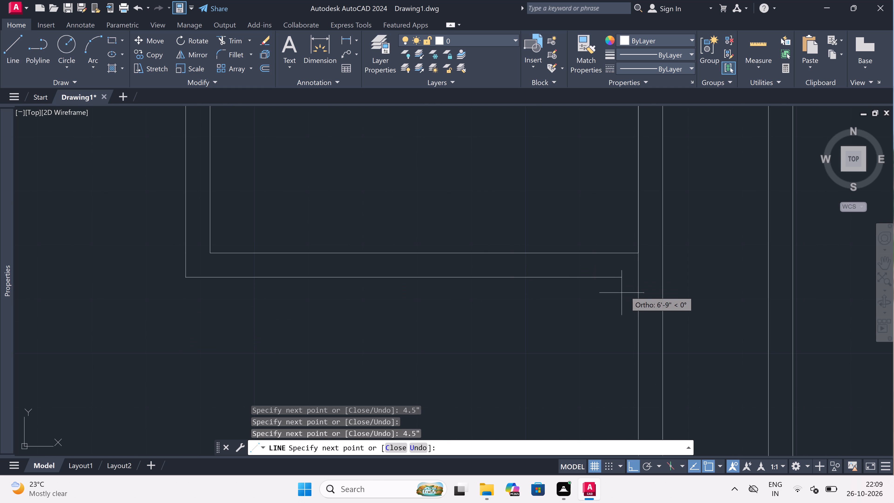
click(634, 278)
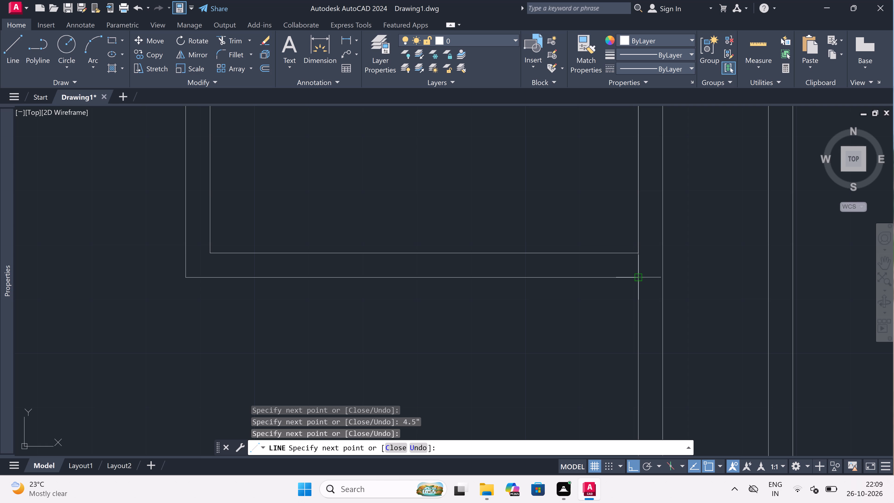
click(641, 278)
scroll(516, 282, down, 3)
scroll(559, 281, up, 3)
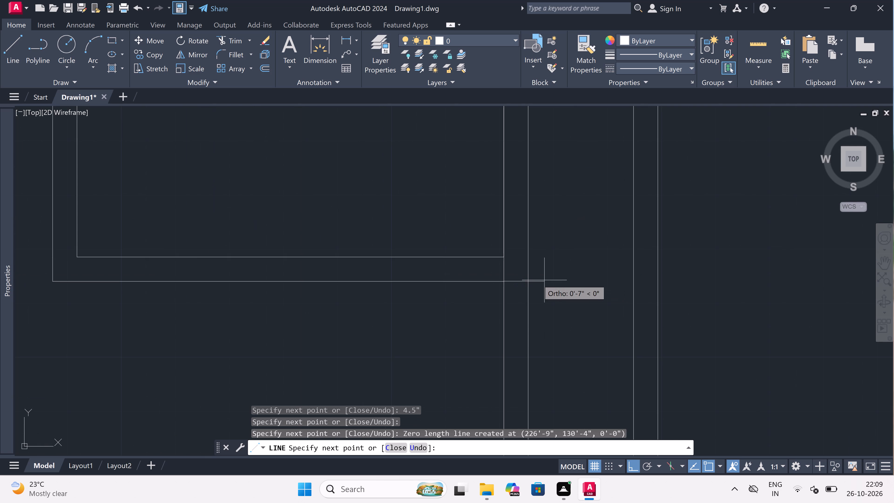
click(527, 279)
key(Escape)
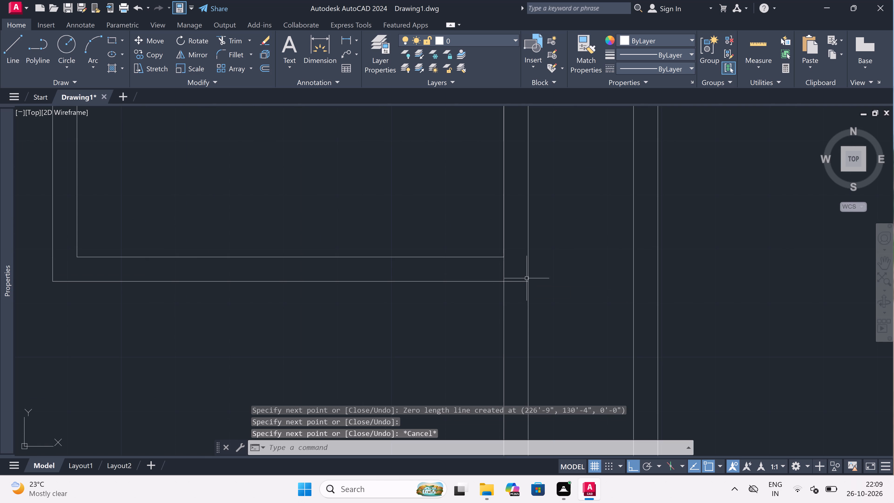
Trim the outer wall's inner line inside the horizontal wall and the horizontal wall's lower line across the top of the inner wall.
text(tr)
key(space)
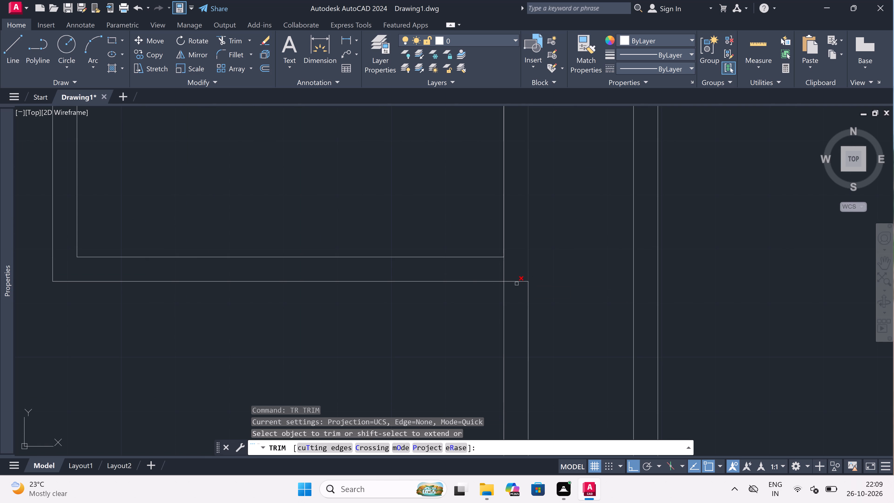
scroll(467, 279, down, 5)
scroll(468, 273, up, 2)
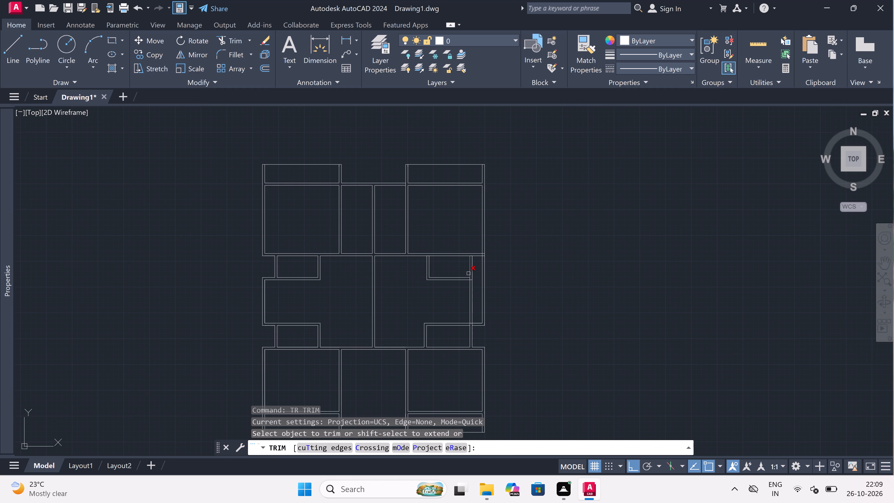
scroll(494, 227, up, 3)
drag(494, 227, 504, 229)
drag(544, 227, 538, 226)
click(450, 227)
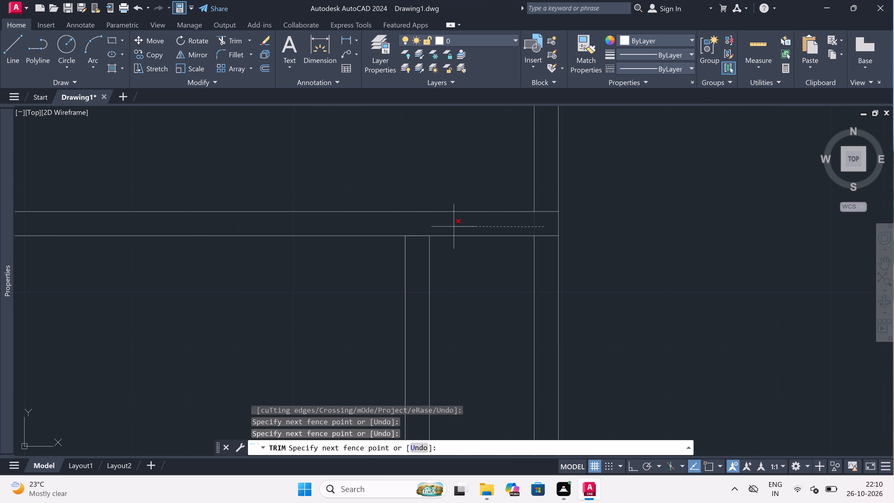
click(416, 232)
click(419, 266)
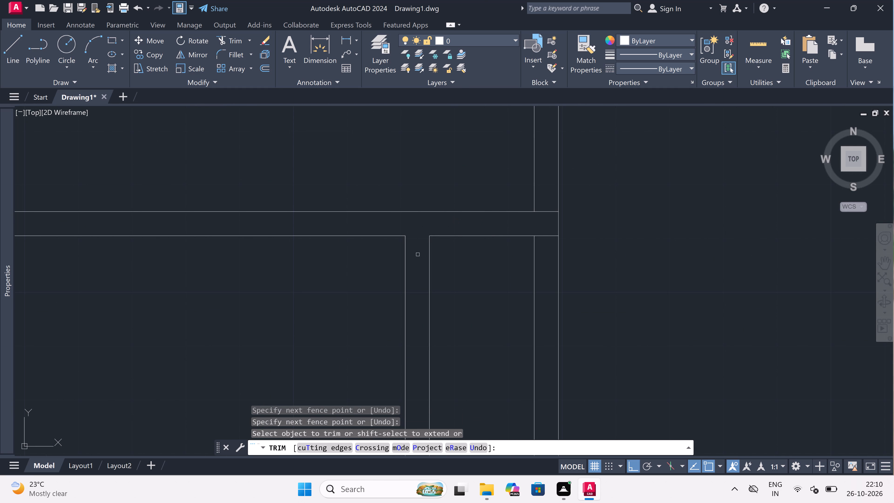
Trim the end of the horizontal wall's upper line inside the right outer wall.
scroll(413, 222, down, 4)
scroll(446, 217, up, 3)
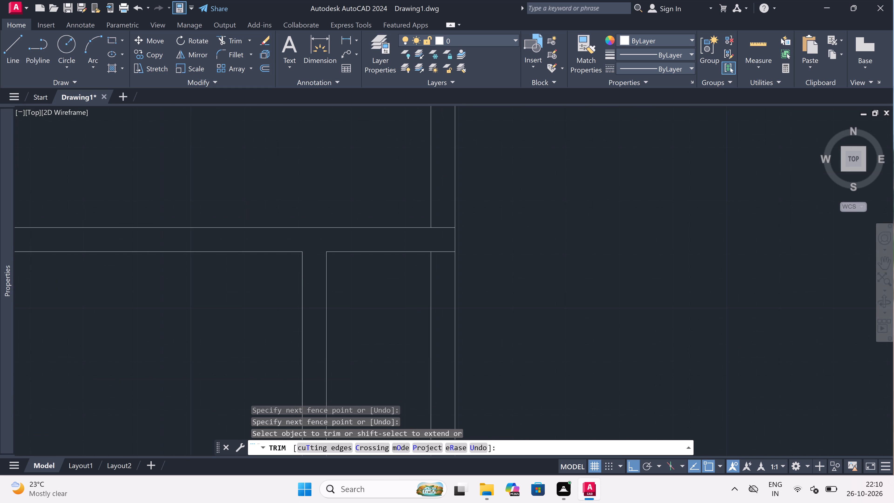
click(446, 217)
click(446, 242)
scroll(440, 226, down, 4)
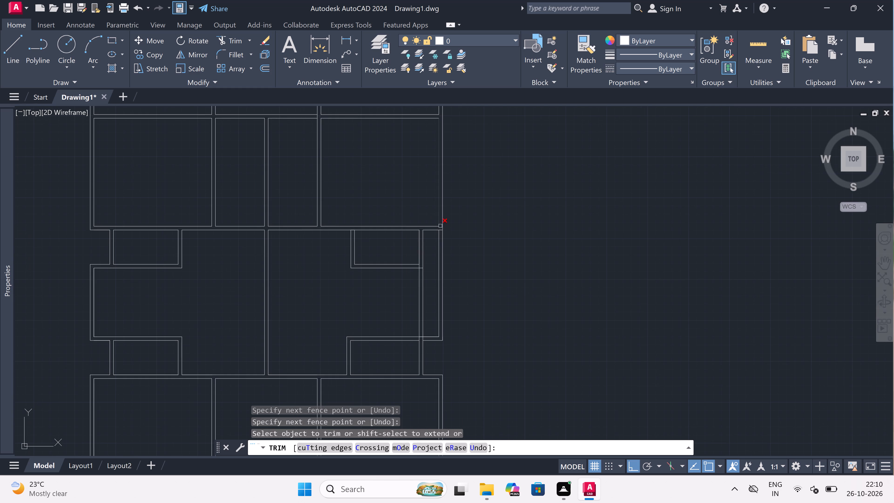
Trim both inner wall lines between the upper-right enclosure and the lower-right recessed enclosure.
scroll(430, 274, up, 2)
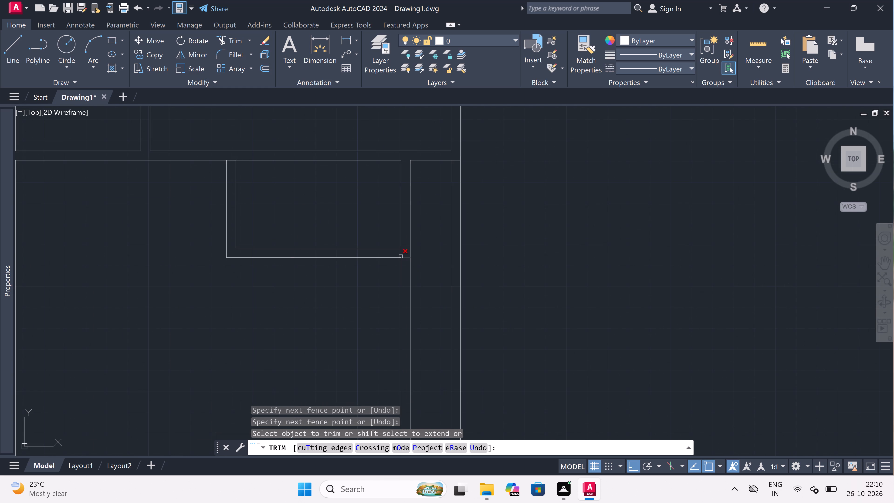
scroll(401, 256, down, 4)
scroll(401, 271, up, 2)
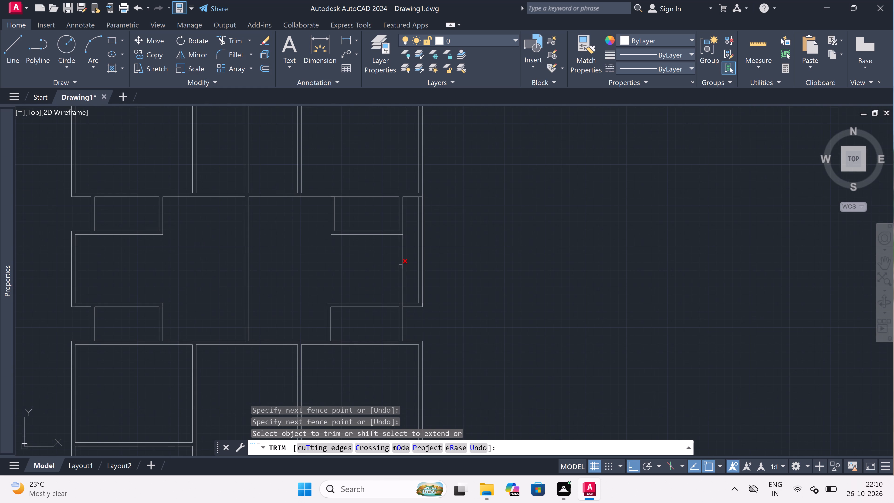
click(400, 266)
click(409, 267)
drag(366, 271, 372, 261)
Trim the leftover vertical line stub inside the lower right corner of the upper-right enclosure's wall.
scroll(402, 216, up, 2)
scroll(393, 258, up, 2)
click(393, 258)
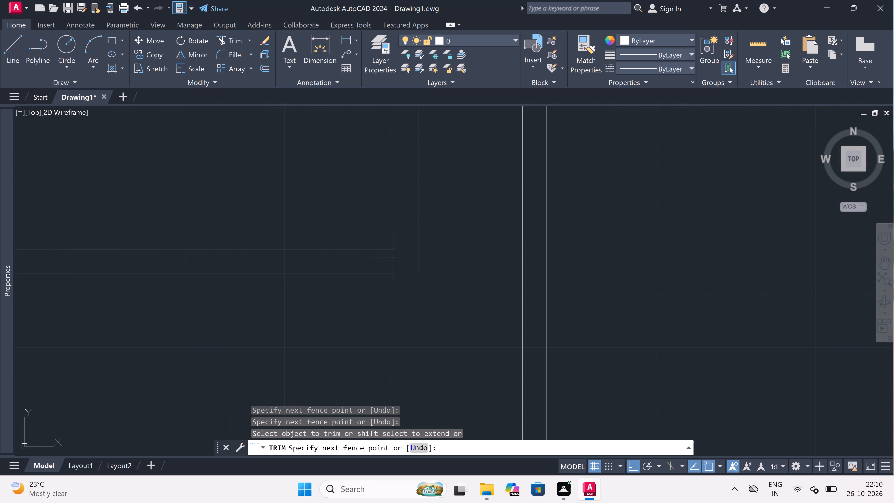
click(397, 257)
scroll(398, 257, down, 4)
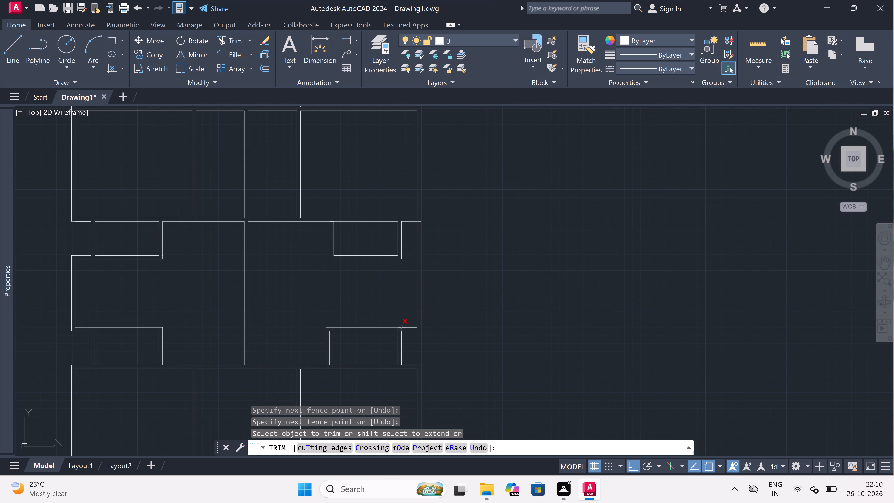
Trim the two vertical line pieces crossing the lower-right enclosure's top wall above its right wall.
scroll(399, 331, up, 6)
click(447, 315)
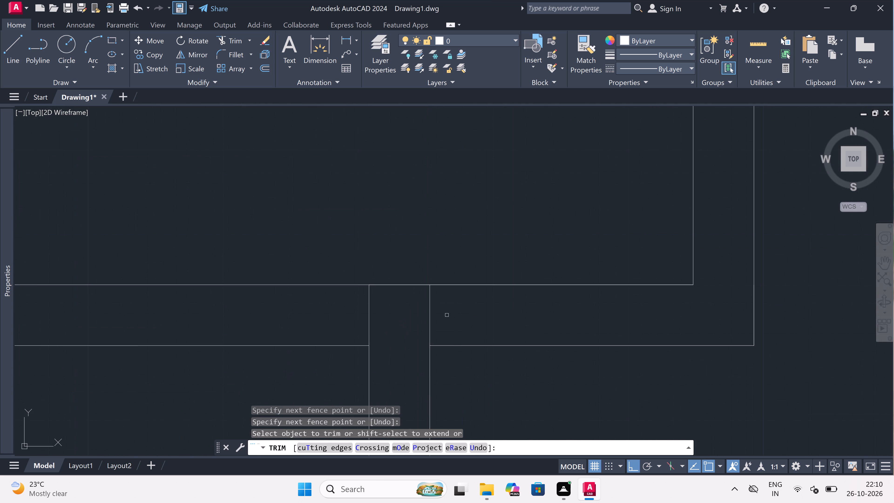
click(329, 316)
scroll(329, 316, down, 7)
scroll(328, 281, up, 3)
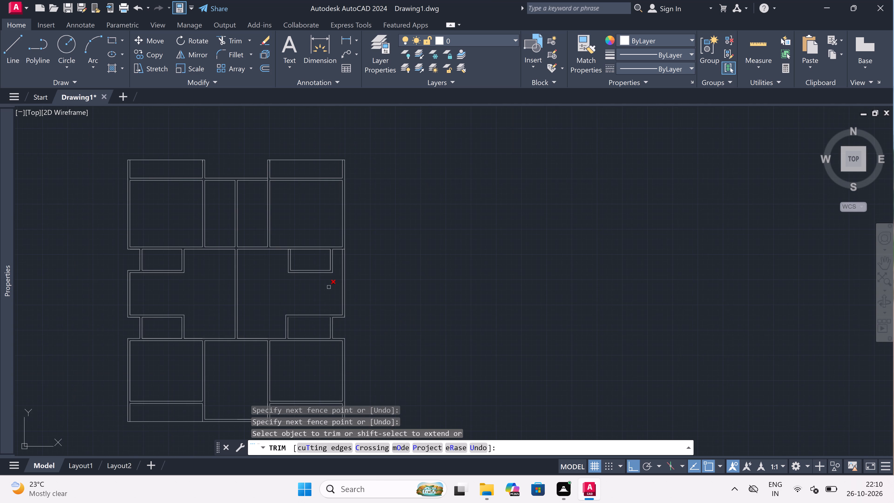
Draw a horizontal line from the upper-right enclosure's outer bottom-right corner to the inner line of the right outer wall.
key(Escape)
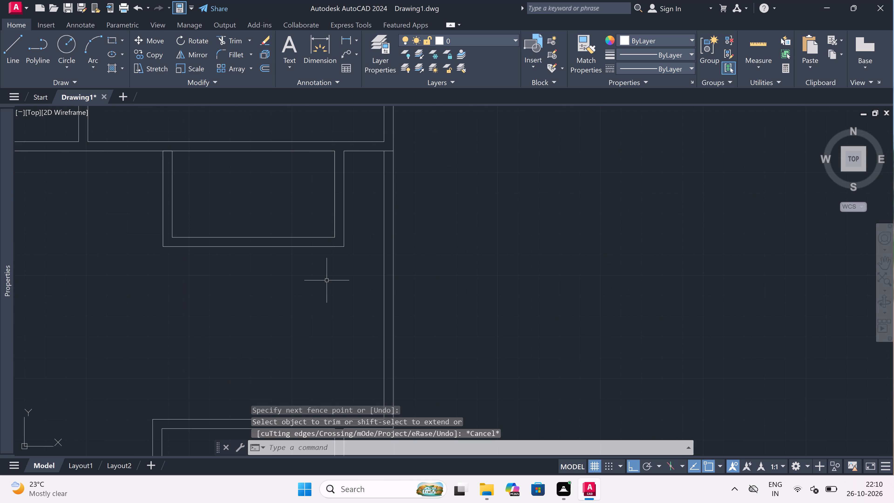
text(l)
key(space)
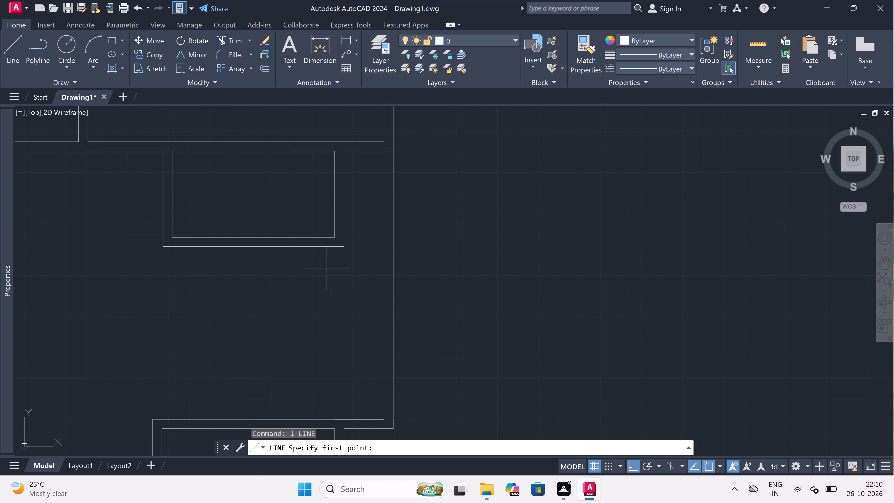
click(345, 248)
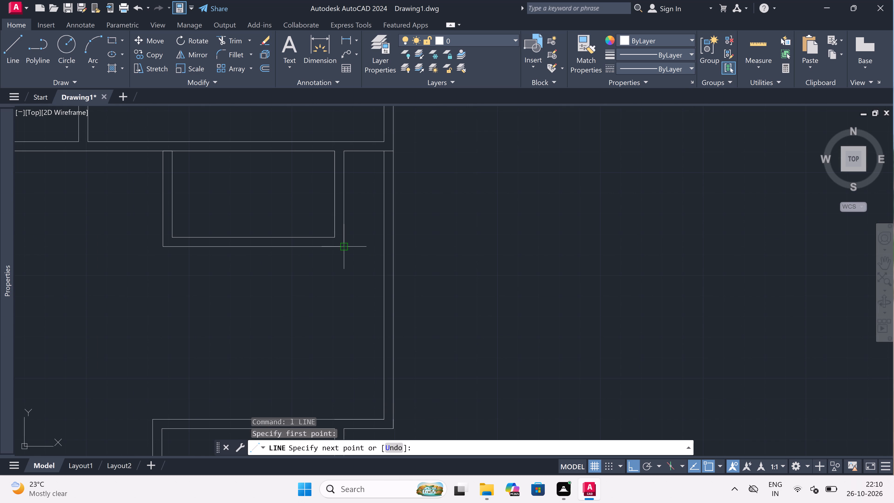
scroll(375, 255, up, 2)
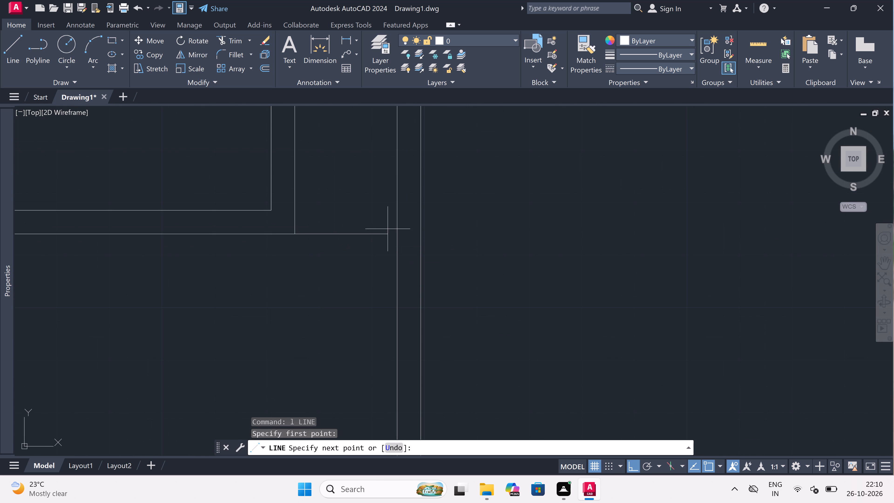
click(399, 234)
key(Escape)
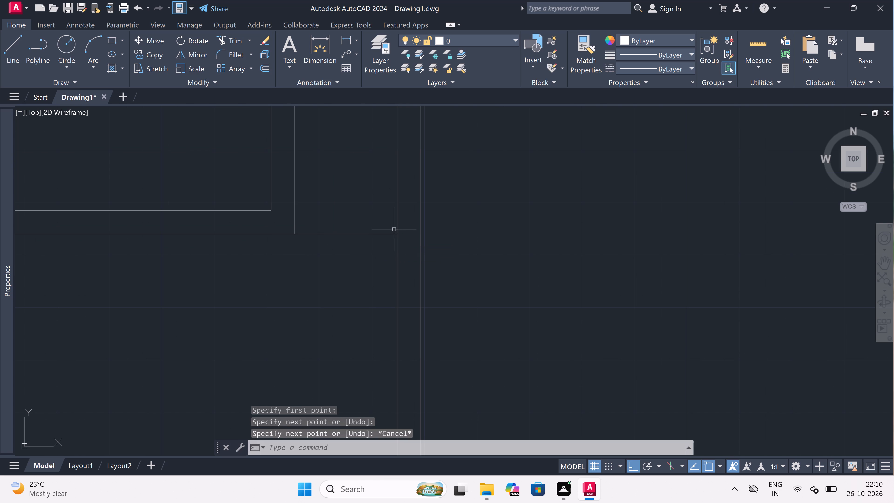
Draw a parallel line level with the enclosure's inner bottom line, from its right wall to the outer line of the right outer wall.
key(space)
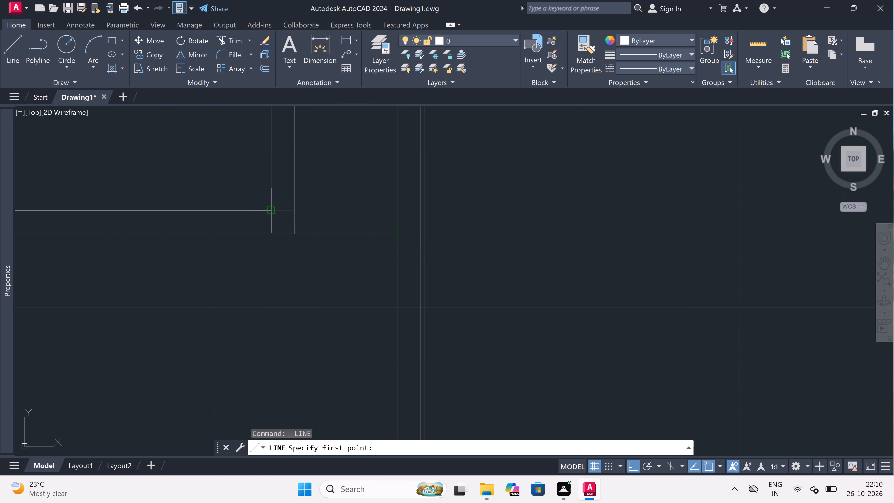
drag(295, 210, 313, 211)
drag(313, 211, 332, 214)
click(421, 213)
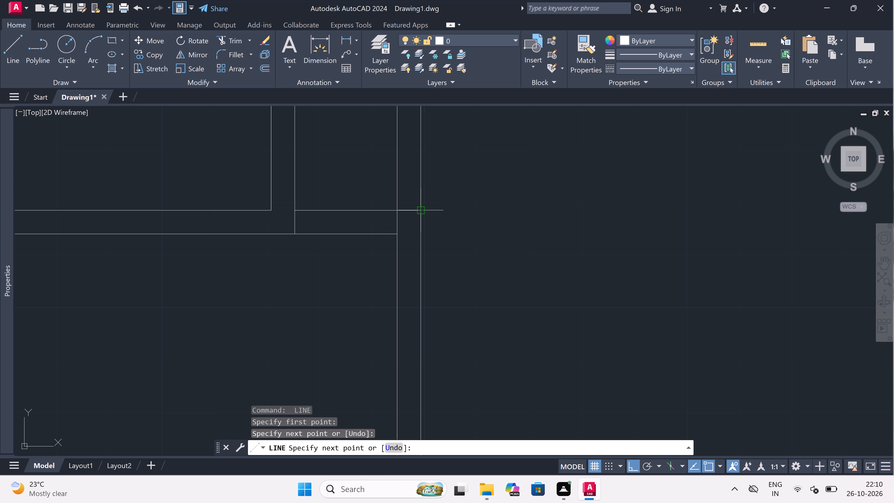
key(Escape)
Trim the two vertical line pieces crossing the new short wall between the upper-right enclosure and the right outer wall.
text(tr)
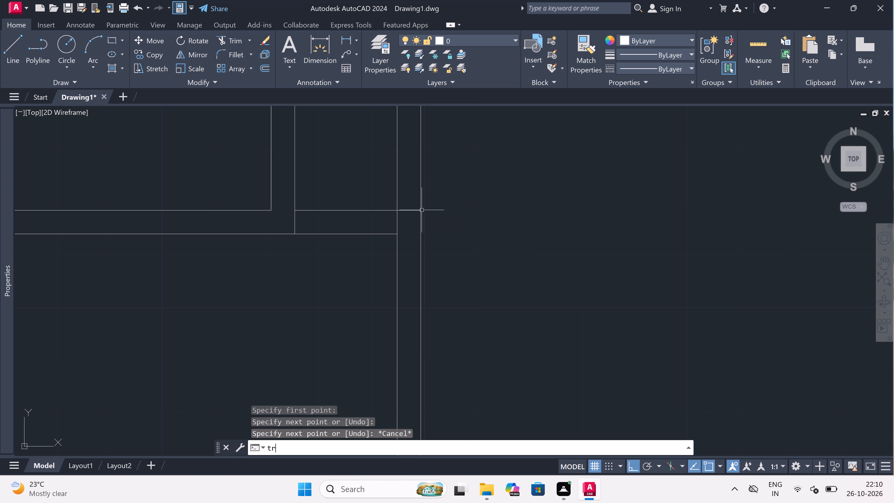
key(space)
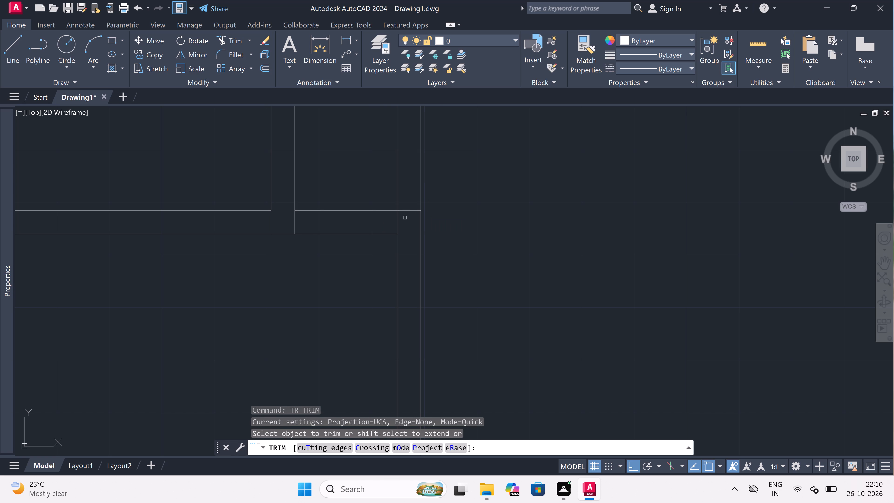
click(405, 218)
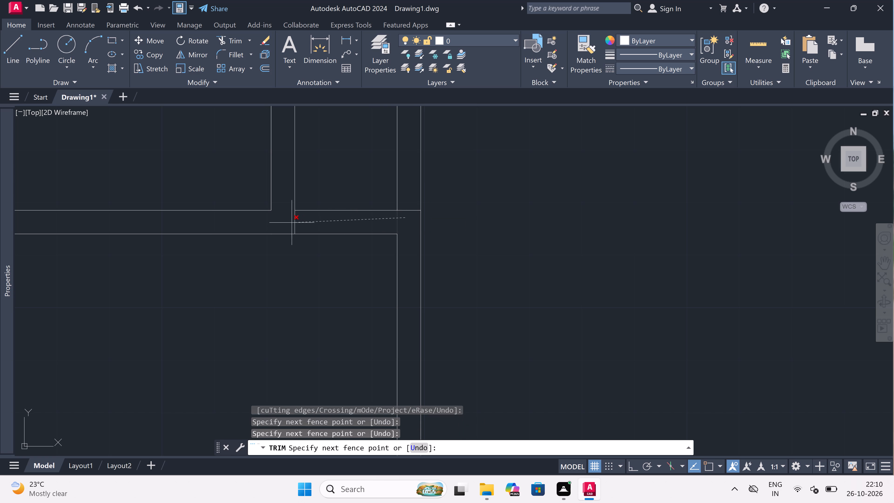
click(282, 223)
Trim both right outer wall lines beside the upper-right enclosure, between the horizontal wall above and the new short wall.
scroll(364, 248, down, 4)
scroll(366, 230, up, 1)
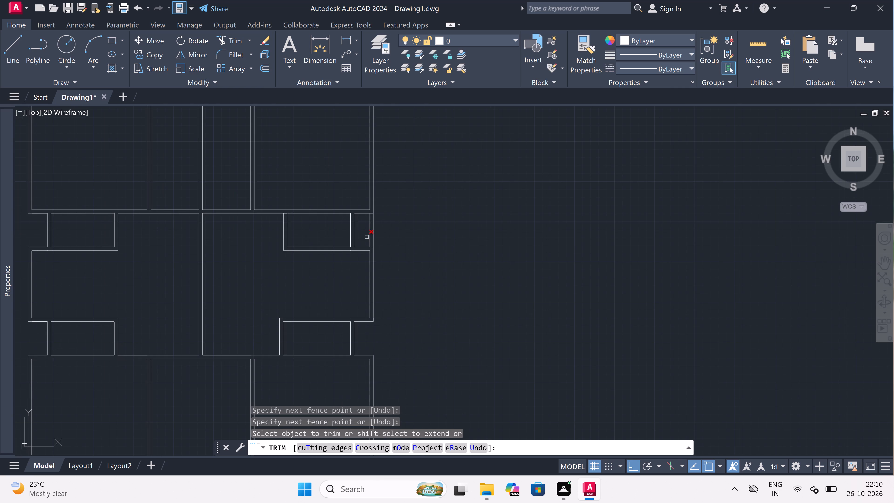
scroll(366, 230, up, 1)
drag(365, 227, 371, 226)
click(440, 227)
scroll(404, 240, down, 4)
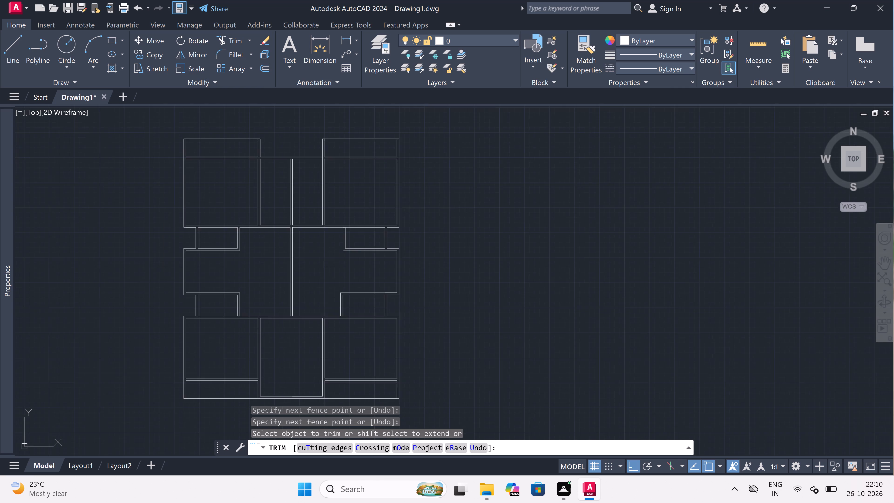
Trim the horizontal line piece across the top of the upper-right enclosure's left wall.
scroll(357, 232, up, 3)
scroll(401, 235, up, 2)
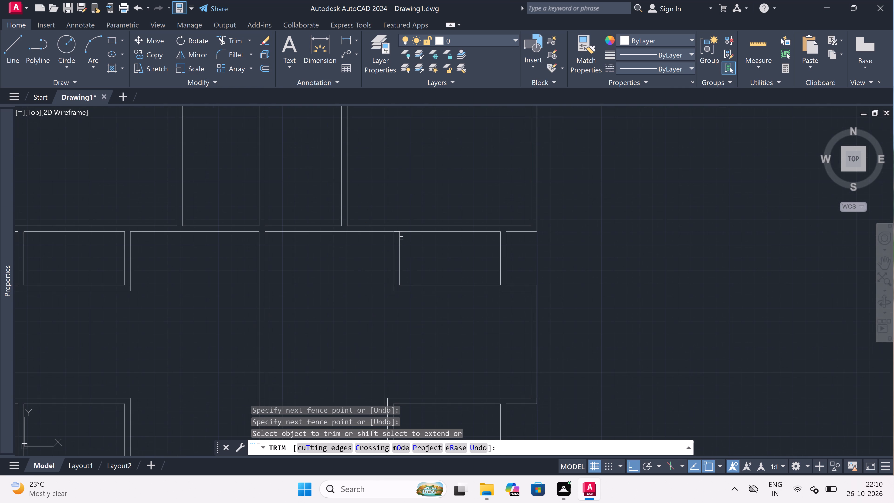
click(388, 223)
click(387, 242)
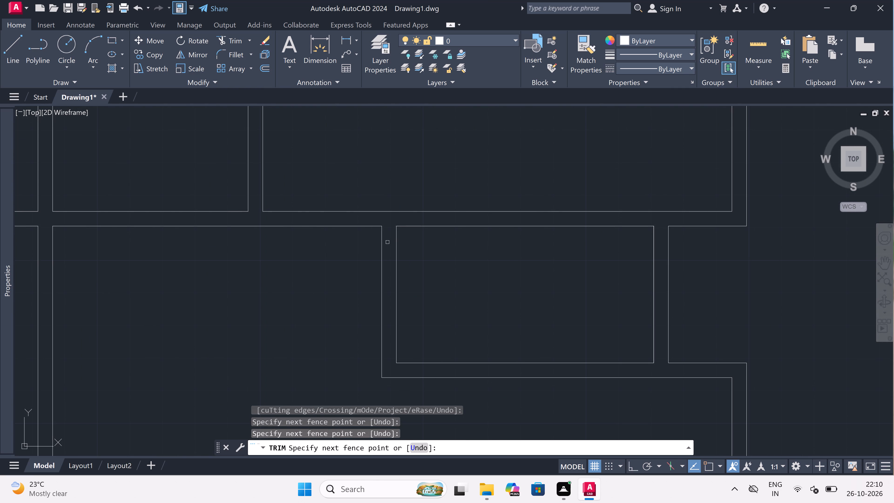
scroll(387, 241, down, 4)
scroll(335, 244, up, 2)
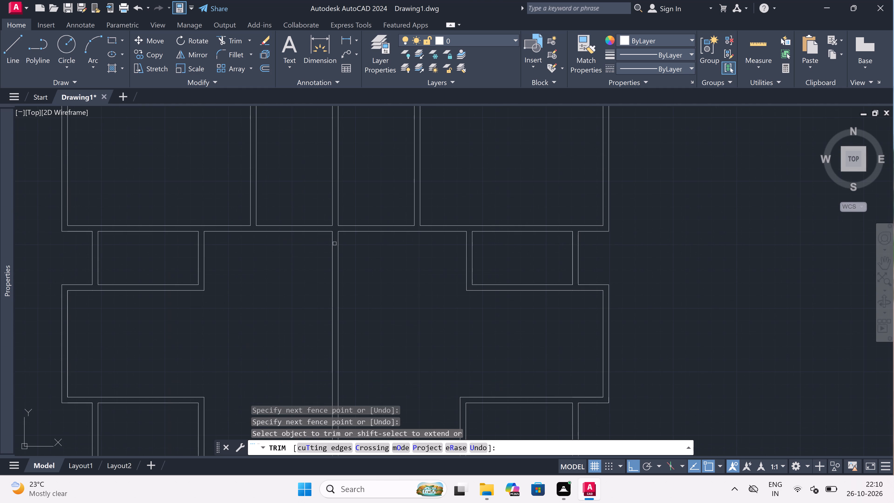
key(Escape)
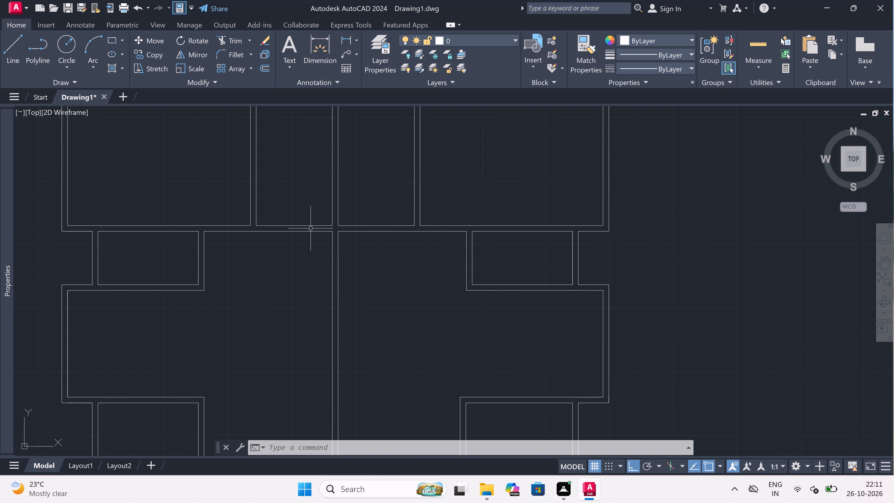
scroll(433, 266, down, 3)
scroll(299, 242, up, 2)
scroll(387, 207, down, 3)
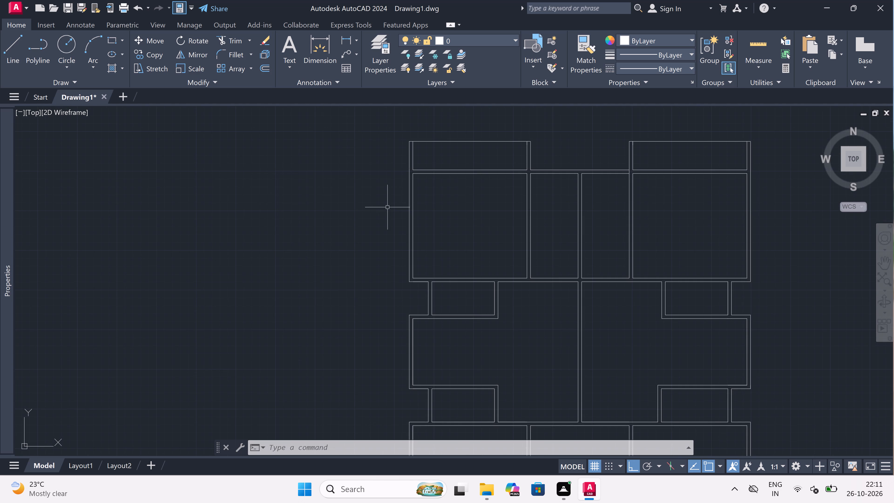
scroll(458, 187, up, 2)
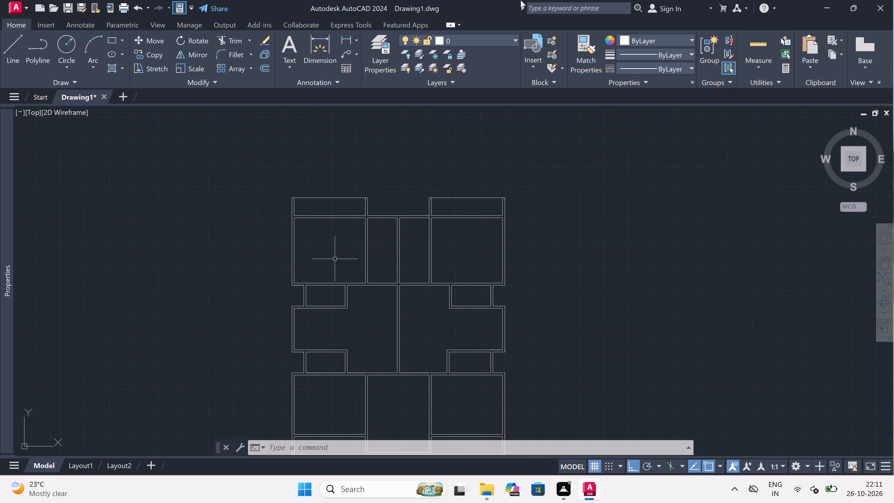
Create a new layer named line1 and set its color to index 11.
click(396, 47)
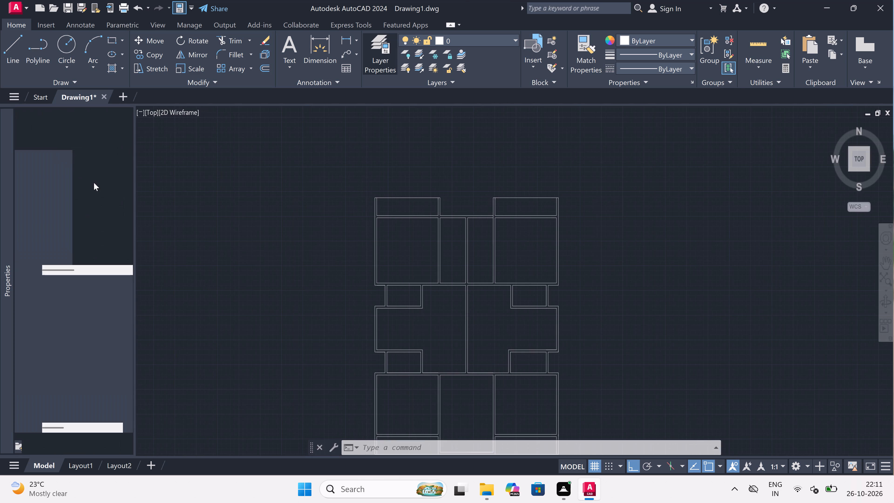
right_click(55, 219)
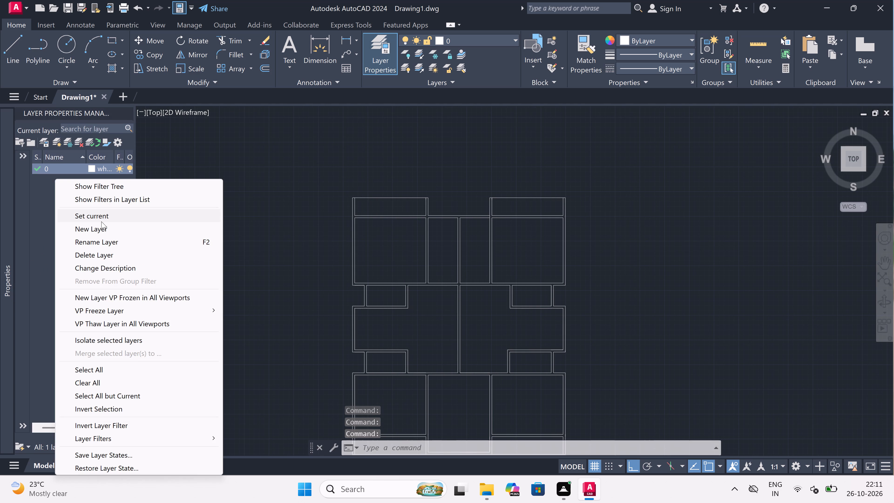
click(103, 229)
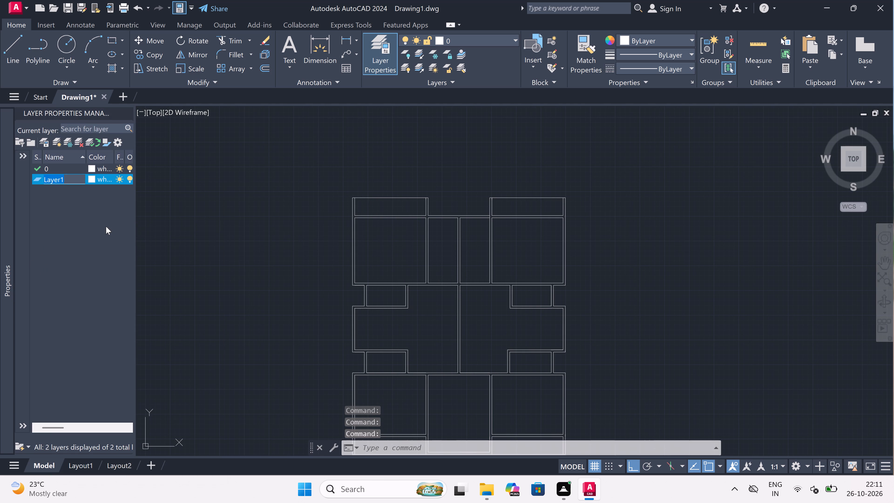
key(BackSpace)
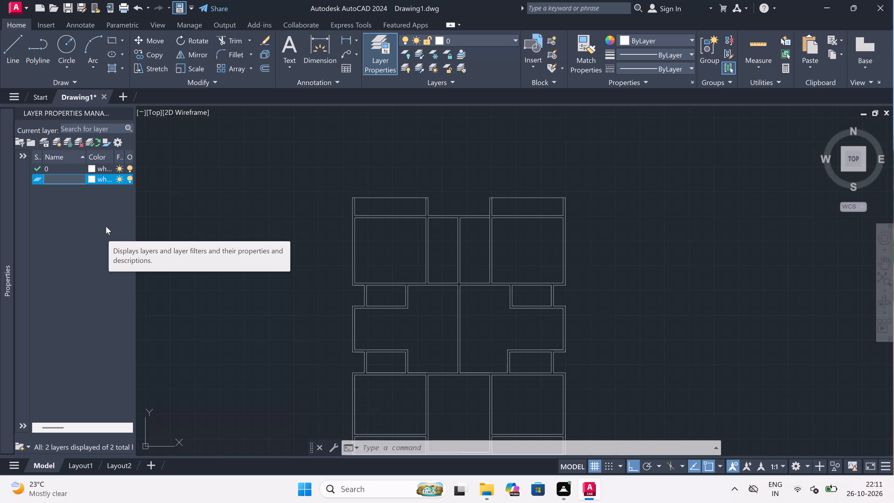
text(line1)
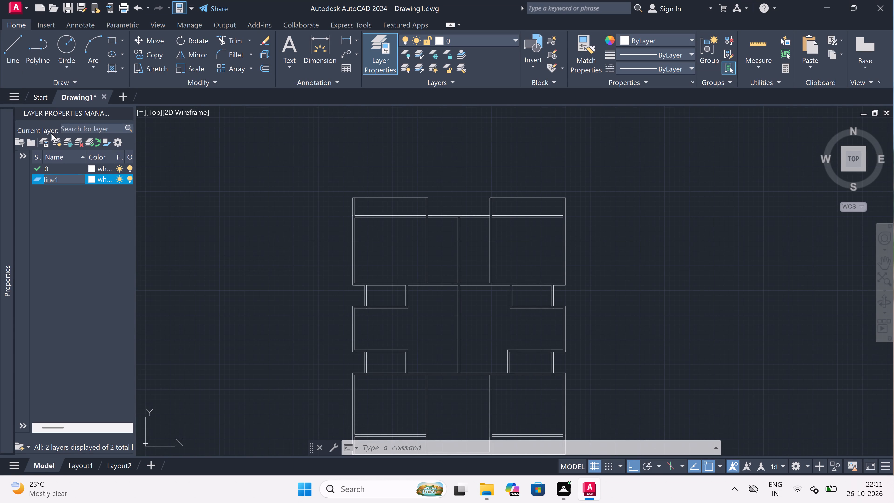
click(91, 178)
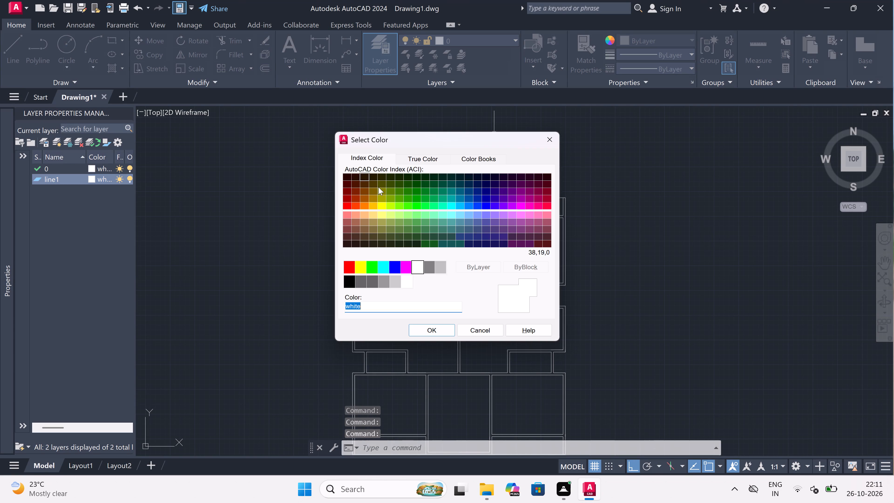
click(349, 212)
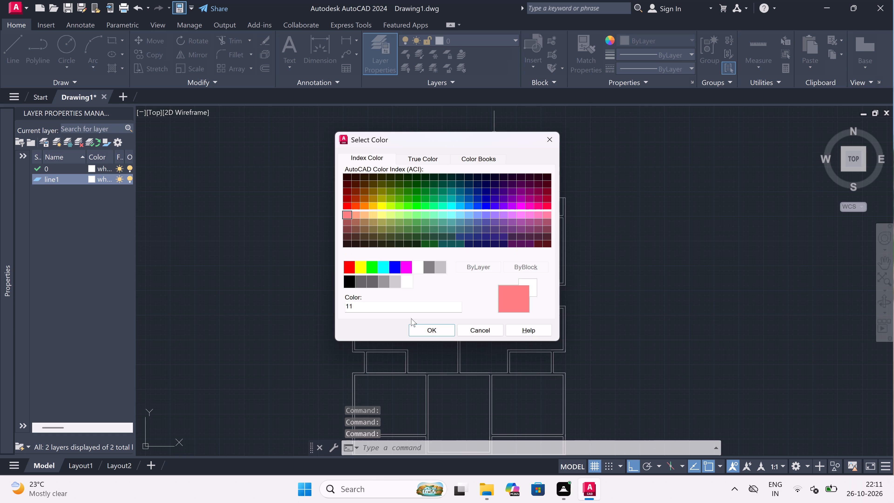
click(442, 328)
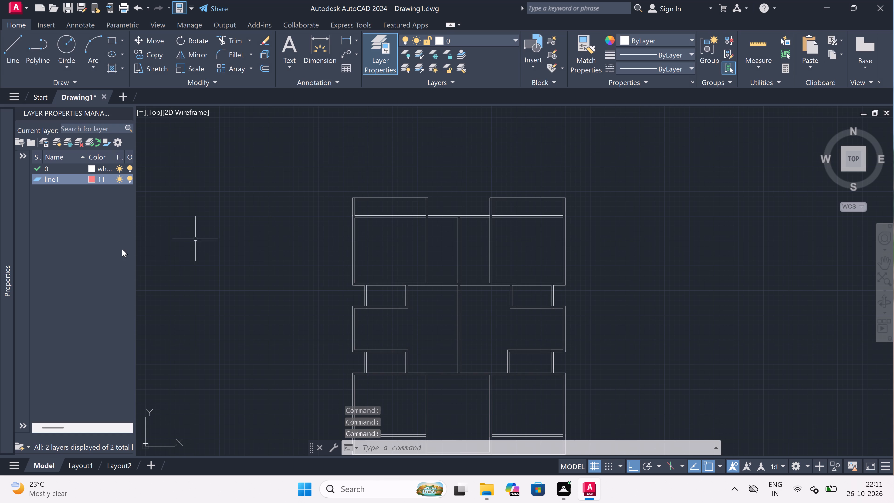
Create a new layer named line and set its color to index 101.
right_click(89, 248)
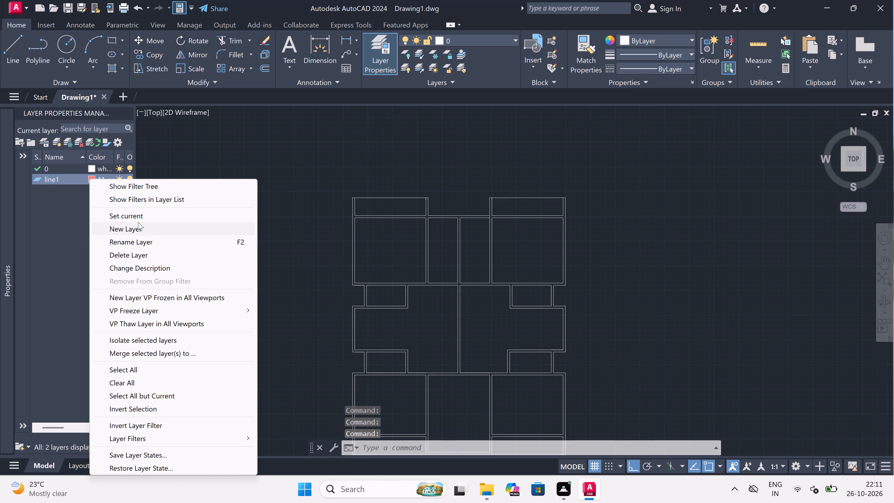
click(138, 228)
key(BackSpace)
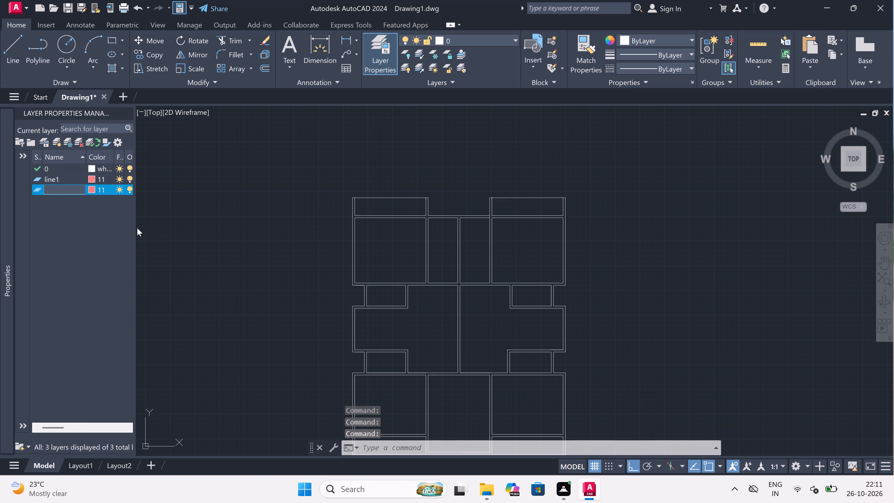
text(lin)
key(e)
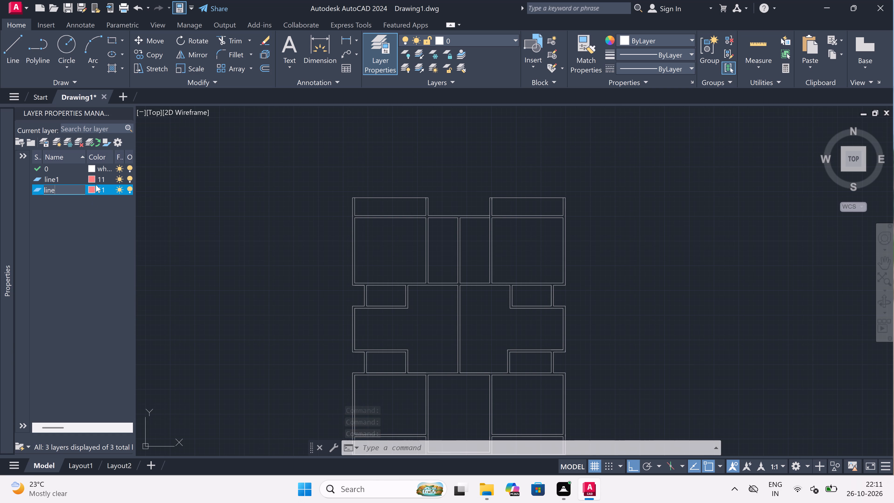
click(92, 189)
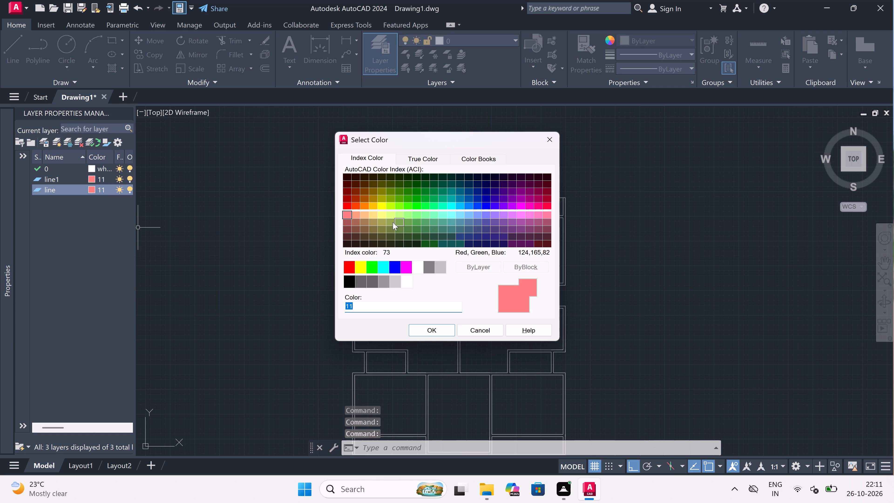
click(401, 215)
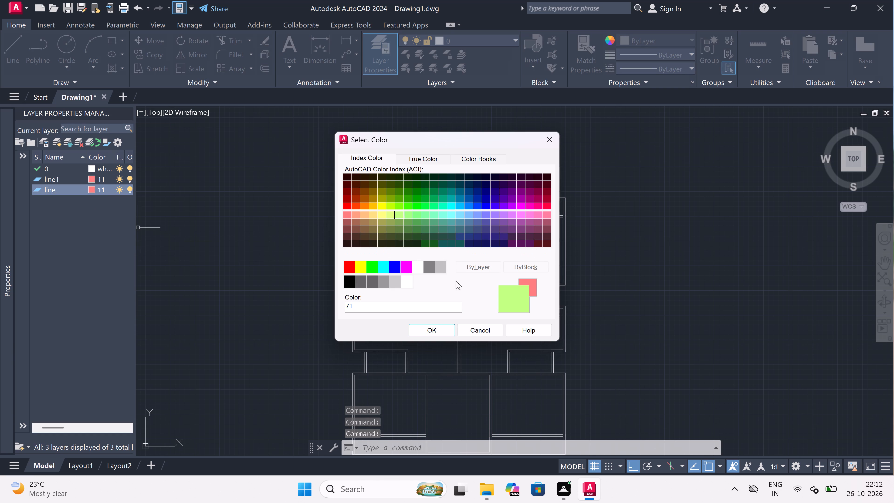
click(406, 218)
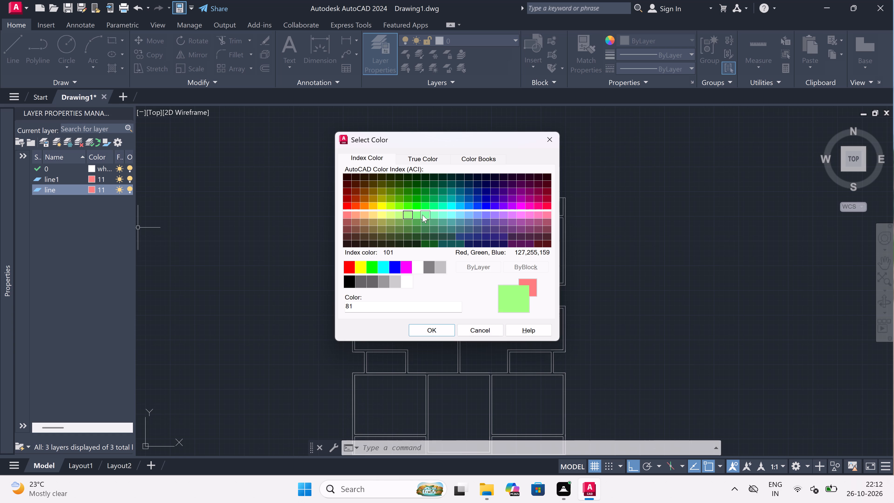
click(422, 215)
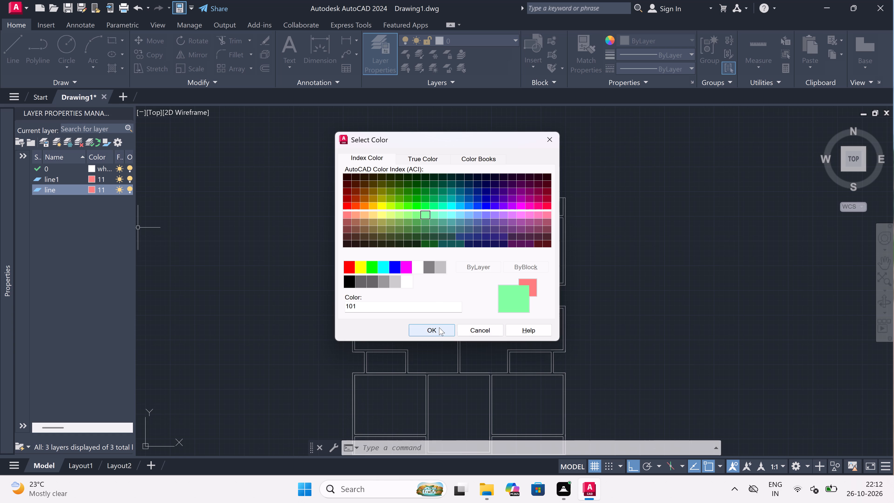
click(438, 327)
Create a new layer named line3 and set its color to index 151.
right_click(83, 258)
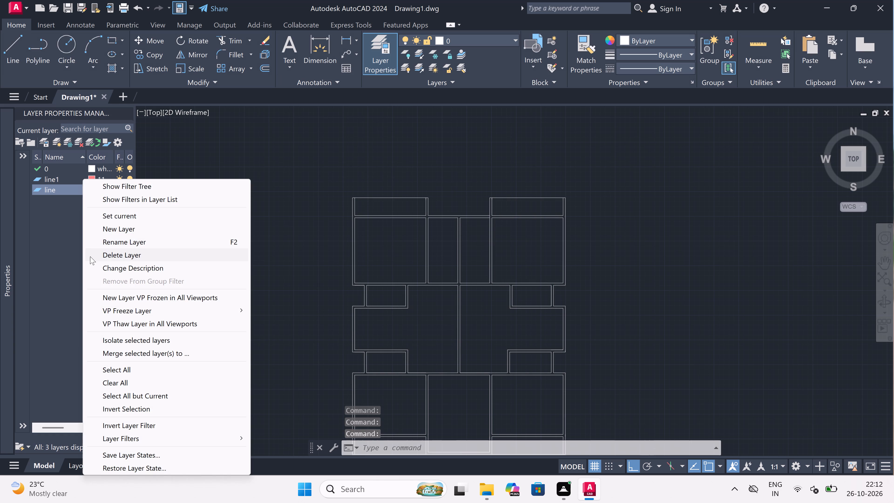
click(133, 230)
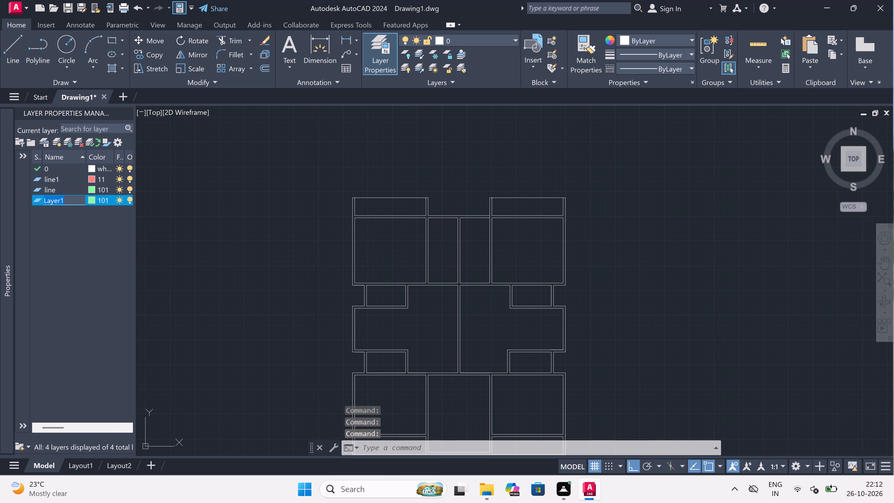
key(BackSpace)
text(line3)
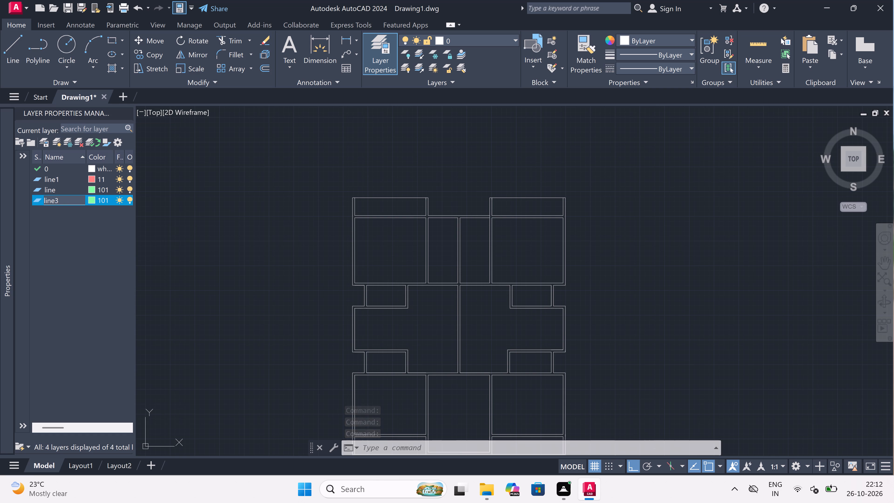
click(91, 200)
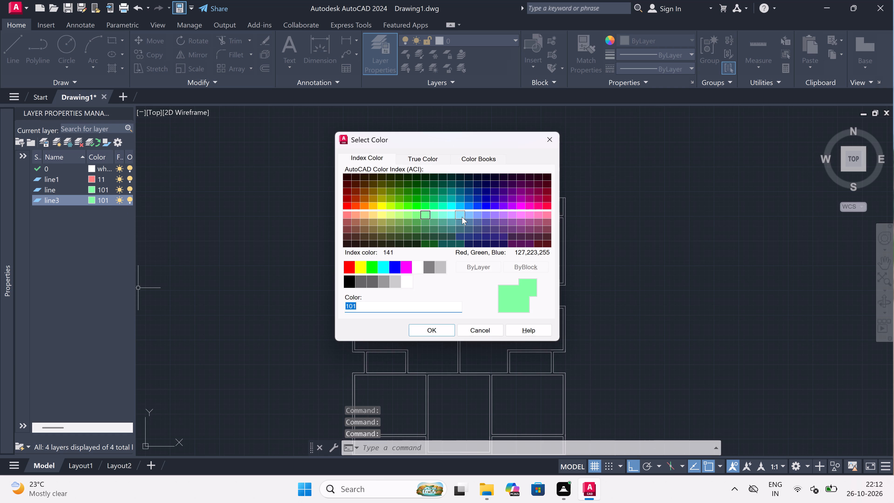
click(461, 216)
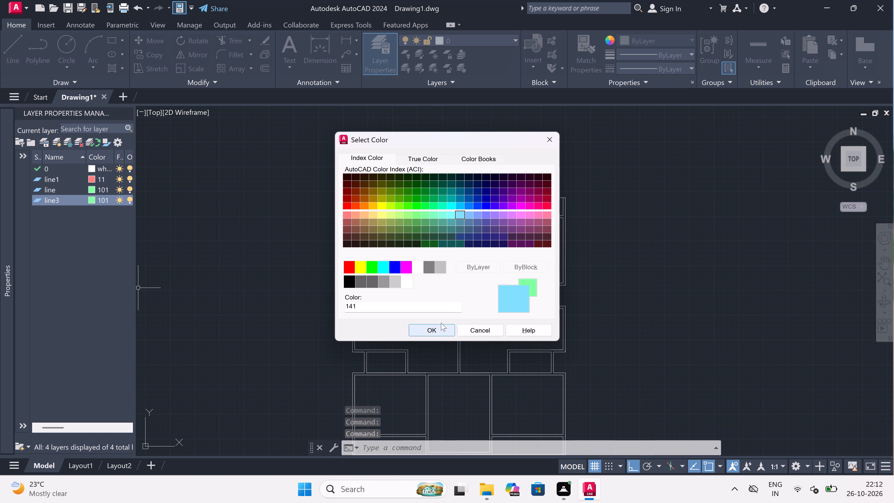
click(468, 212)
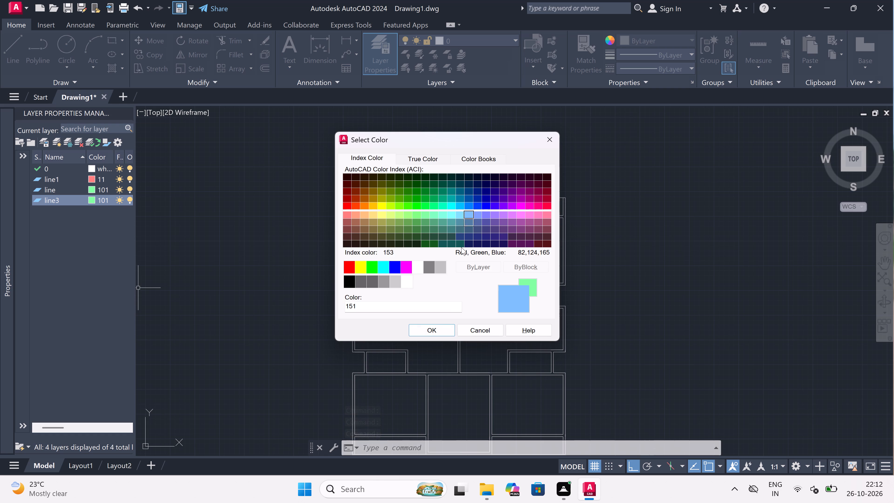
click(429, 331)
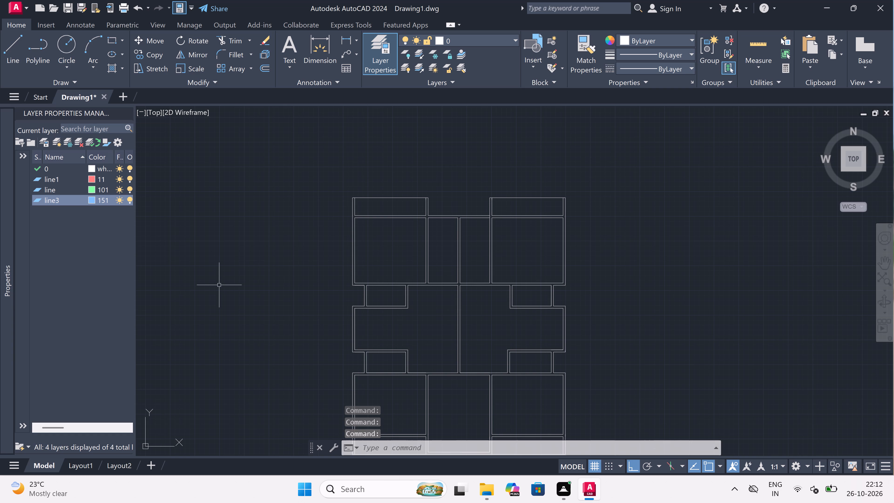
Create a new layer named line4, set its color to index 181, and close the layer manager.
right_click(90, 250)
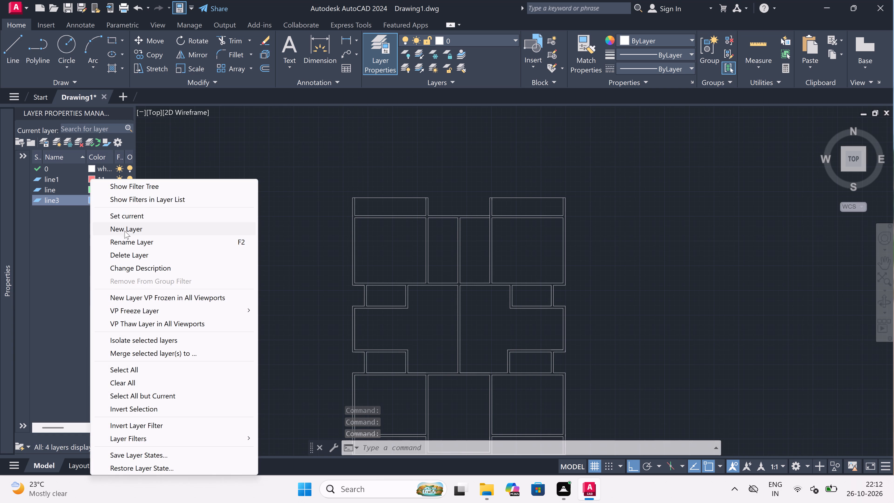
click(125, 228)
key(BackSpace)
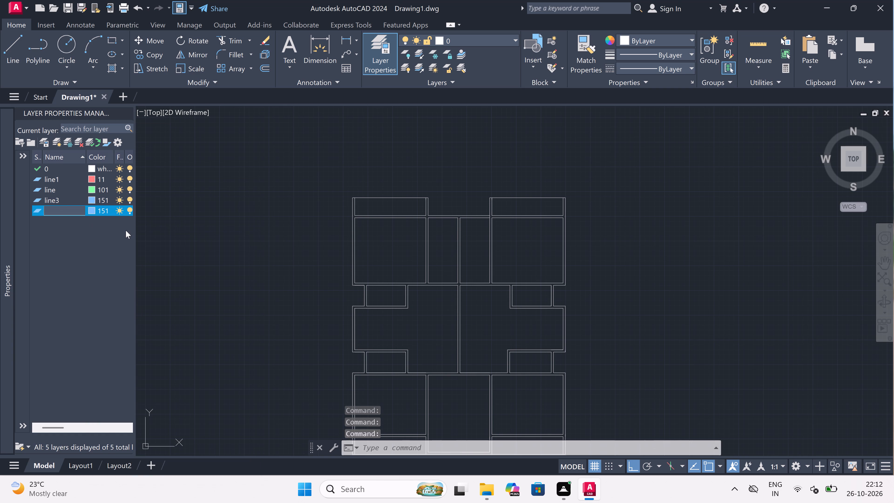
text(lin)
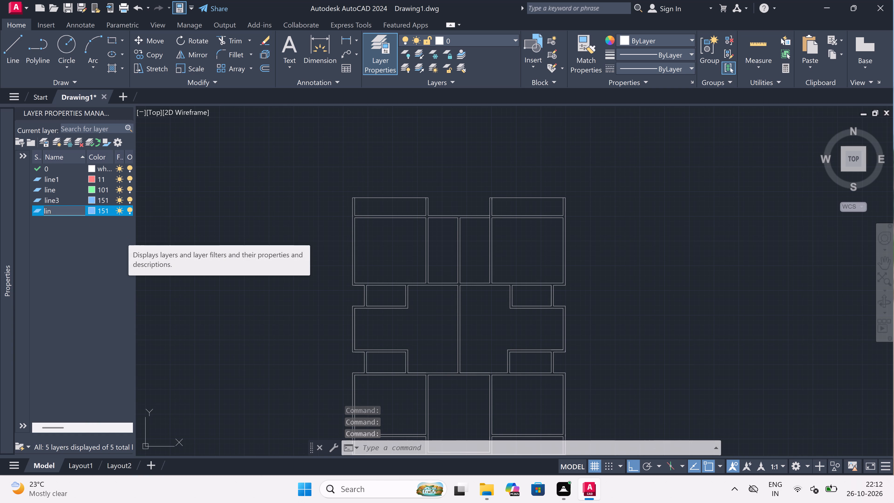
text(e4)
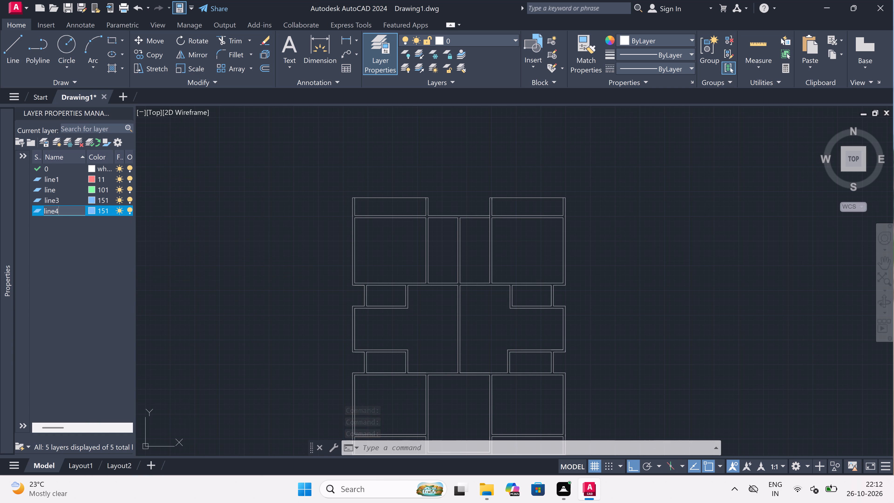
click(88, 208)
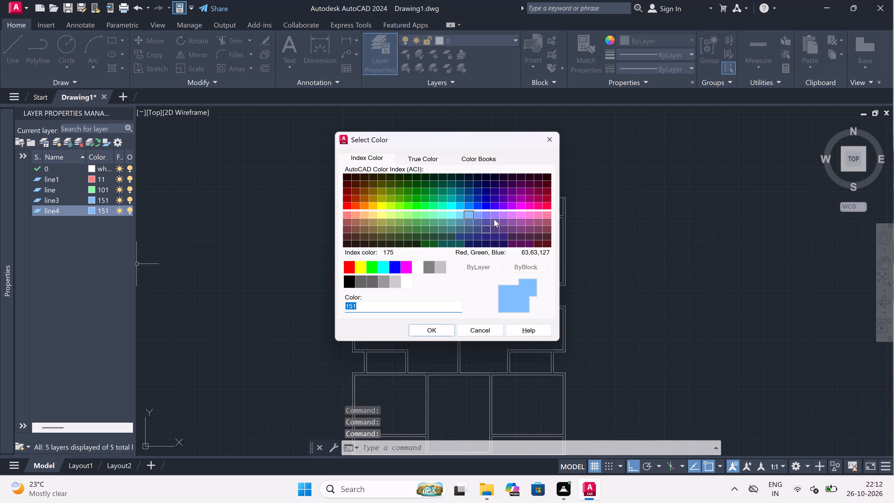
click(497, 216)
click(418, 336)
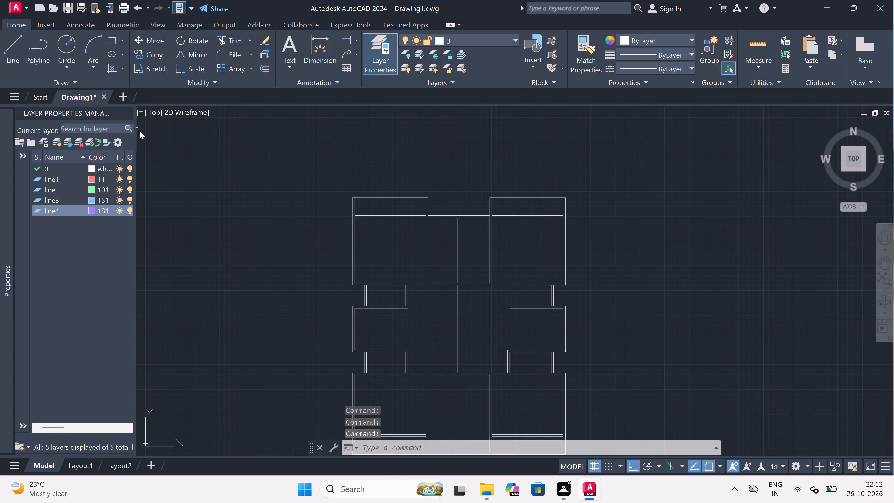
click(125, 113)
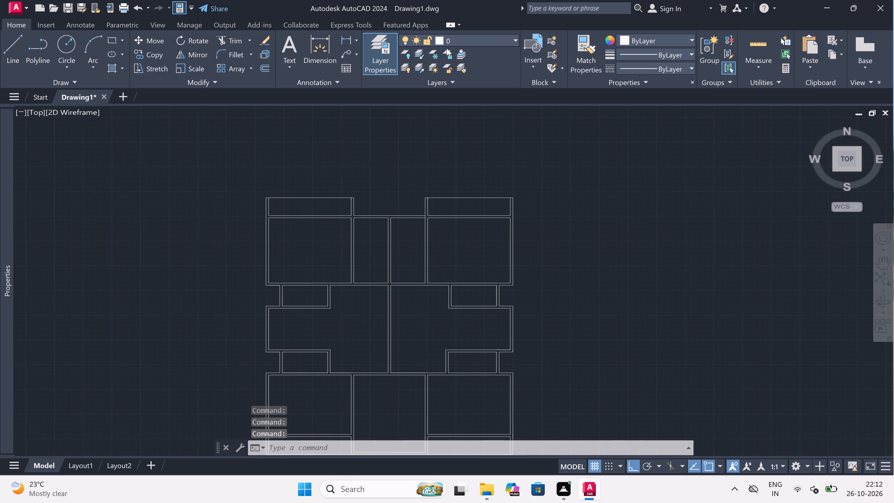
Make line1 the current layer.
click(487, 36)
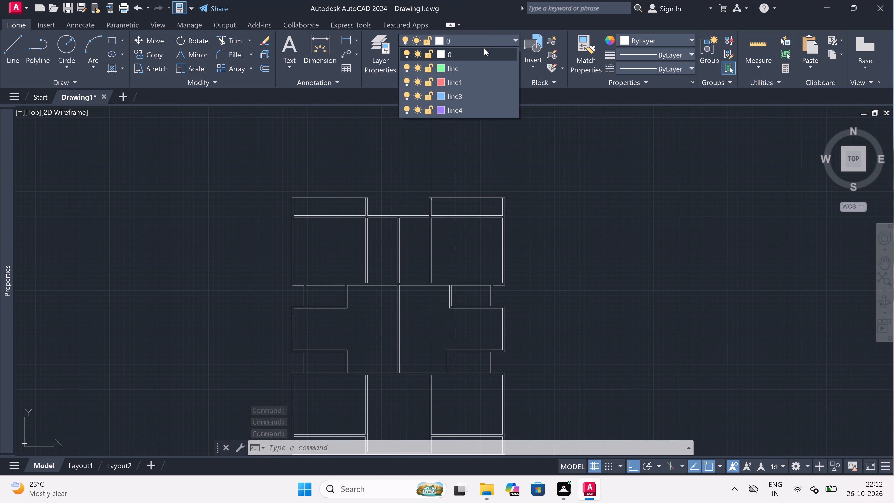
click(491, 83)
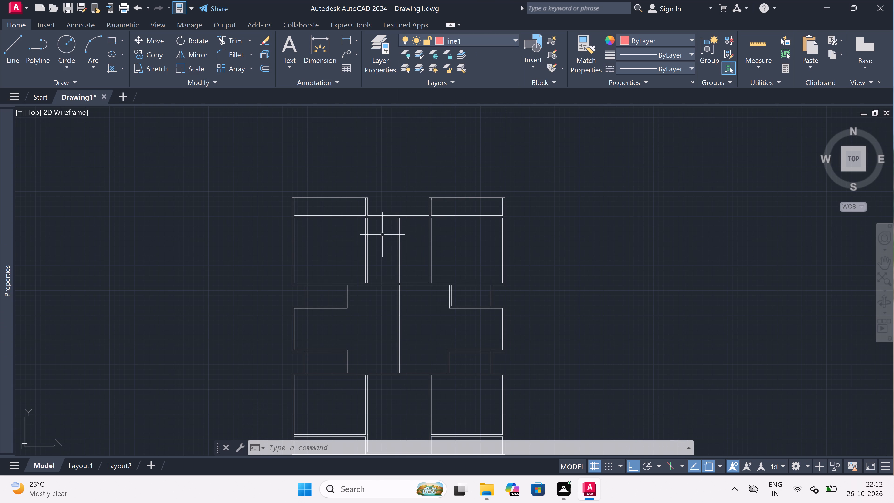
Draw a jamb line across the wall below the upper-left room near its right corner, continuing from its midpoint 2" left and 3' up.
scroll(335, 272, up, 2)
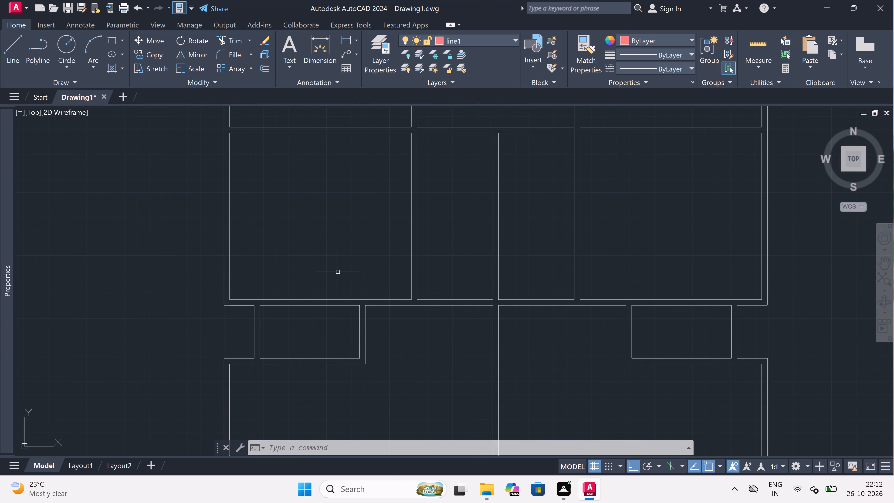
key(l)
key(space)
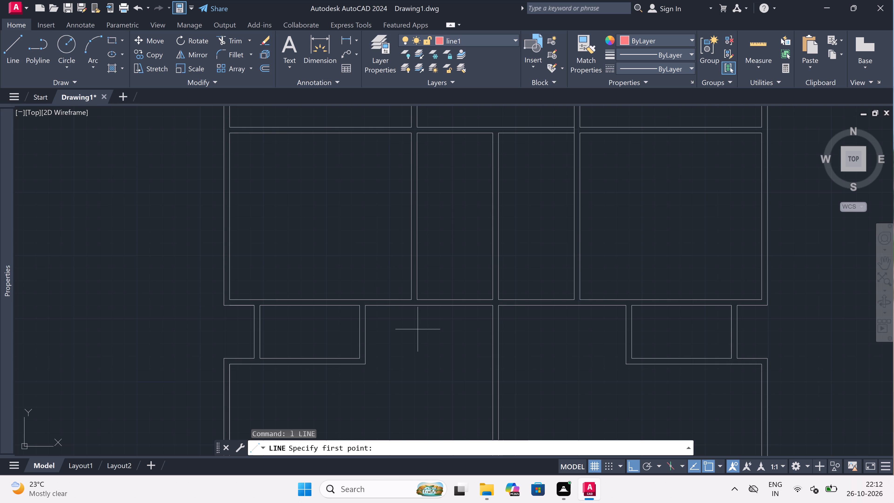
scroll(399, 299, up, 4)
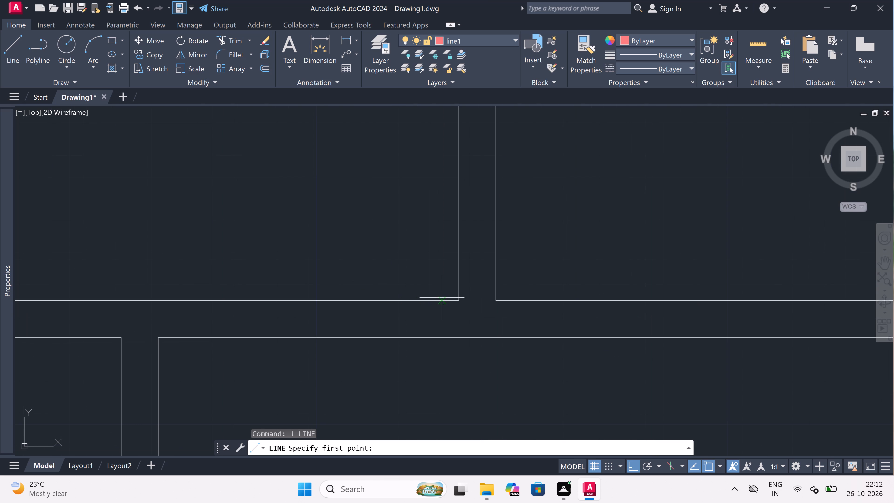
click(440, 298)
click(435, 336)
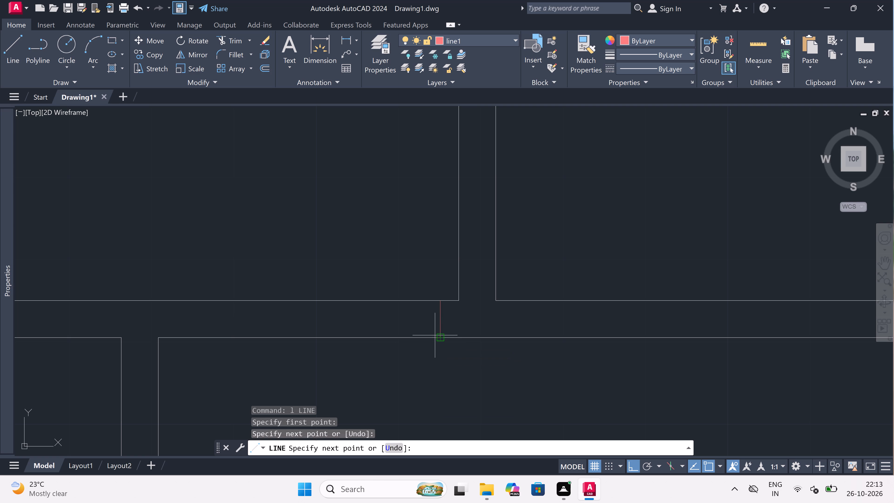
click(439, 319)
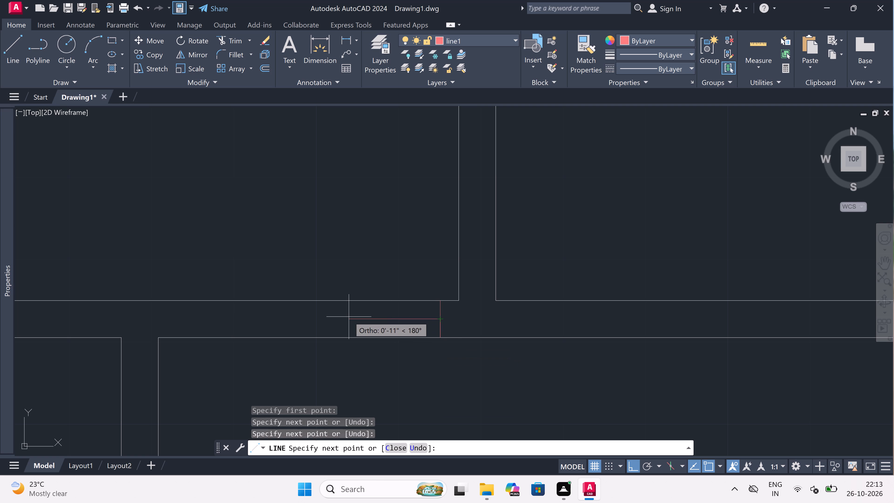
text(2")
key(space)
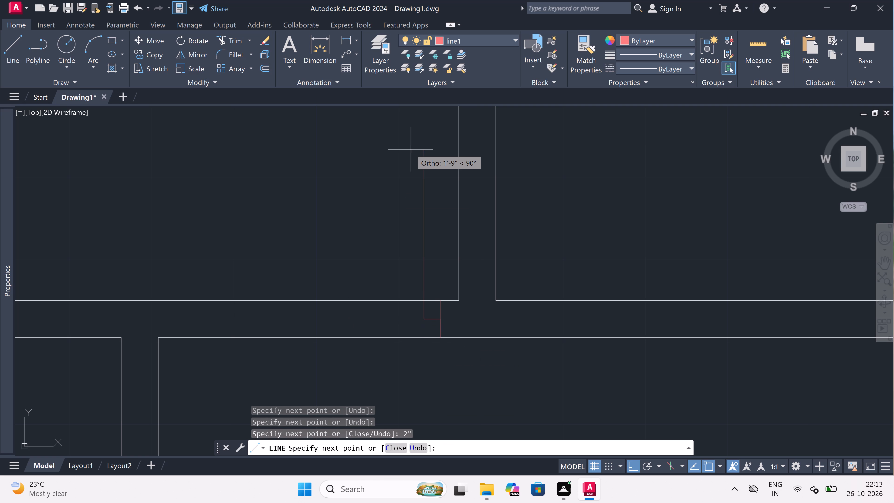
text(3')
key(space)
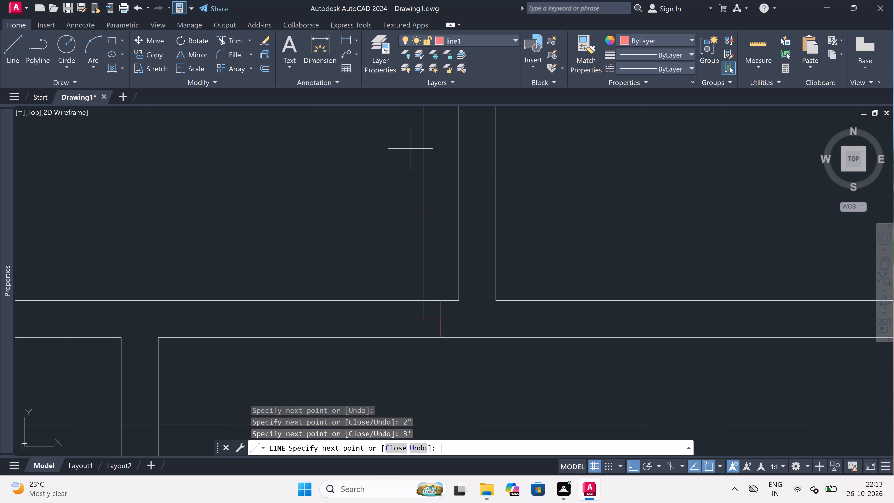
key(Escape)
Draw the opposite jamb line across the wall below the upper-left room, then a 2" stub from its midpoint toward the 3' door leaf.
key(space)
scroll(315, 407, down, 2)
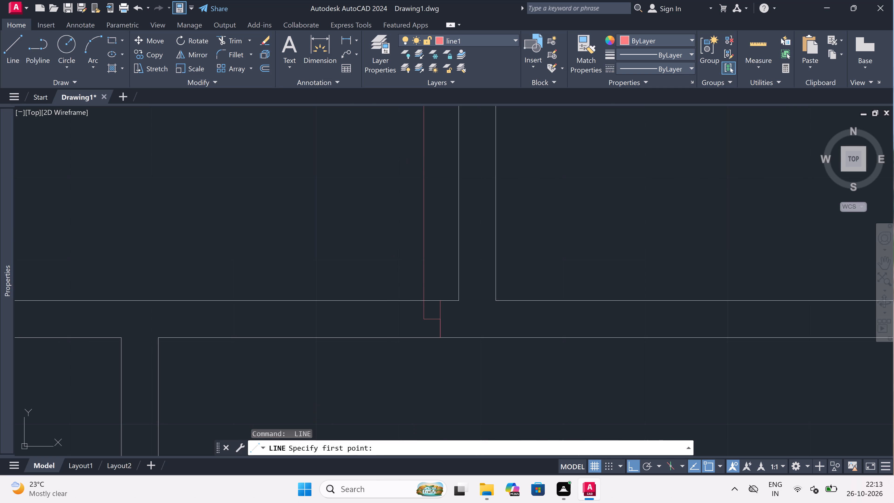
scroll(315, 407, down, 1)
scroll(296, 384, up, 3)
scroll(264, 380, down, 1)
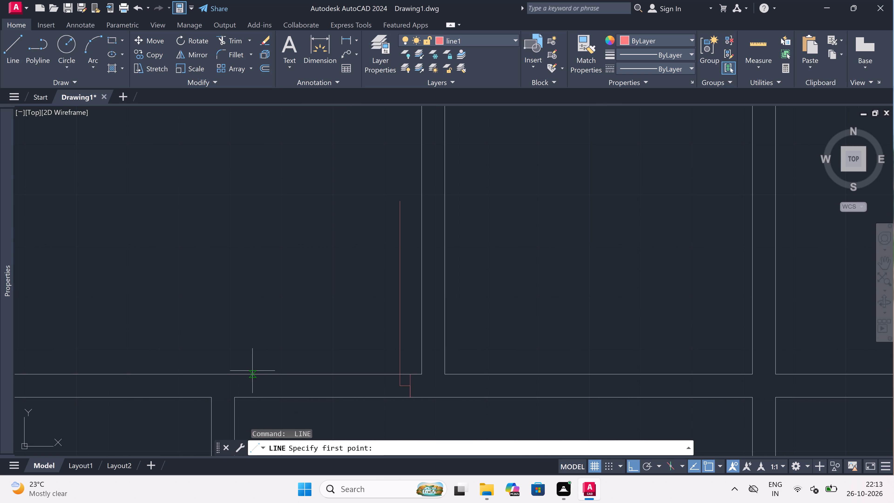
click(255, 375)
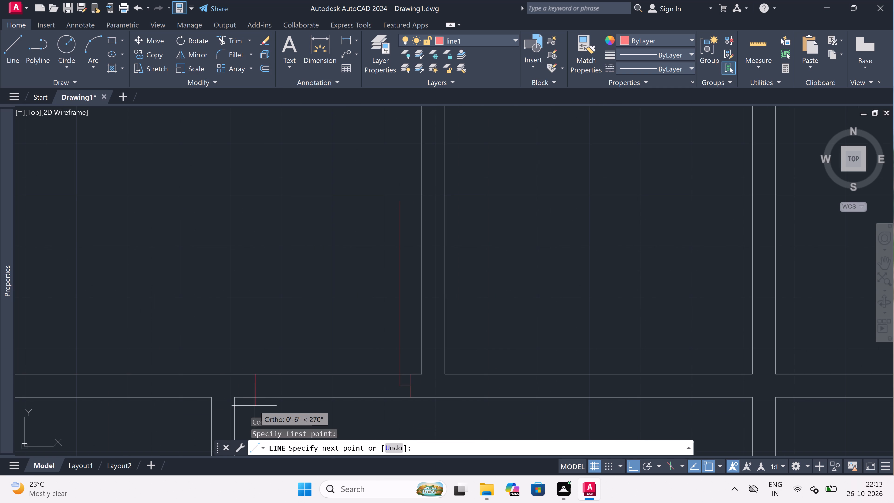
click(255, 395)
click(255, 387)
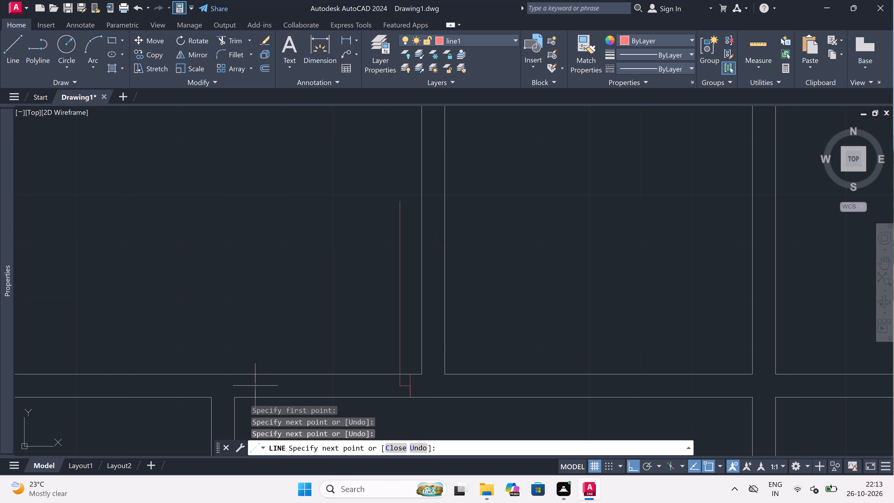
text(2")
key(space)
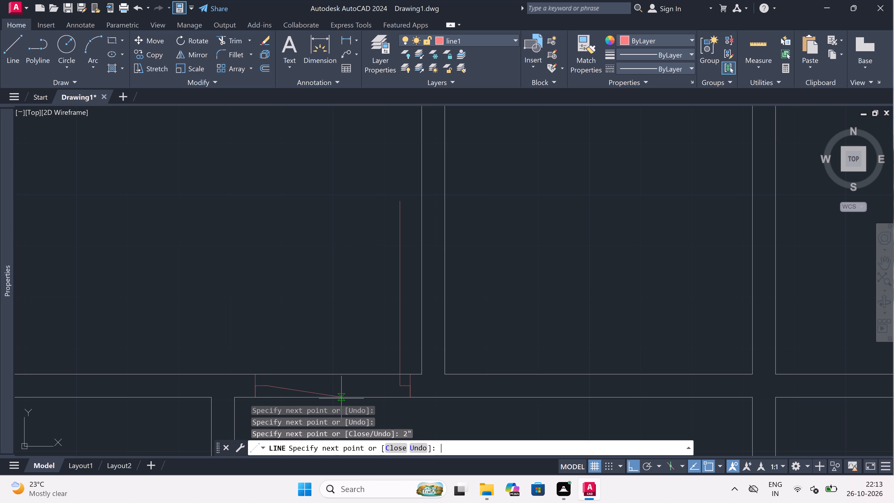
key(Escape)
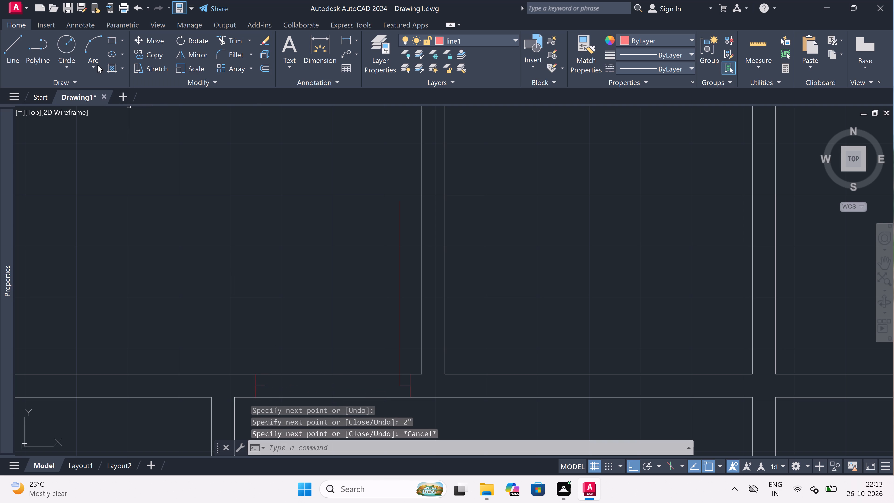
Draw the door swing with a Start, End, Direction arc from the top of the 3' leaf to the opposite stub's end.
click(97, 58)
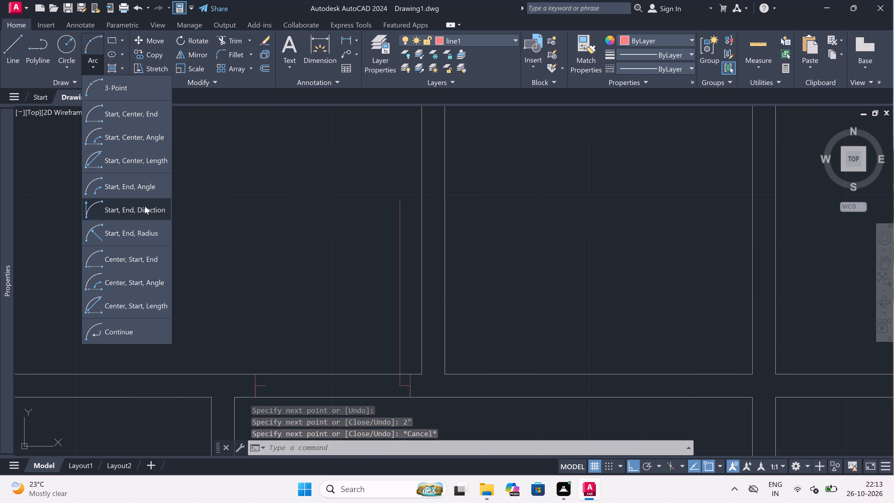
drag(145, 205, 149, 205)
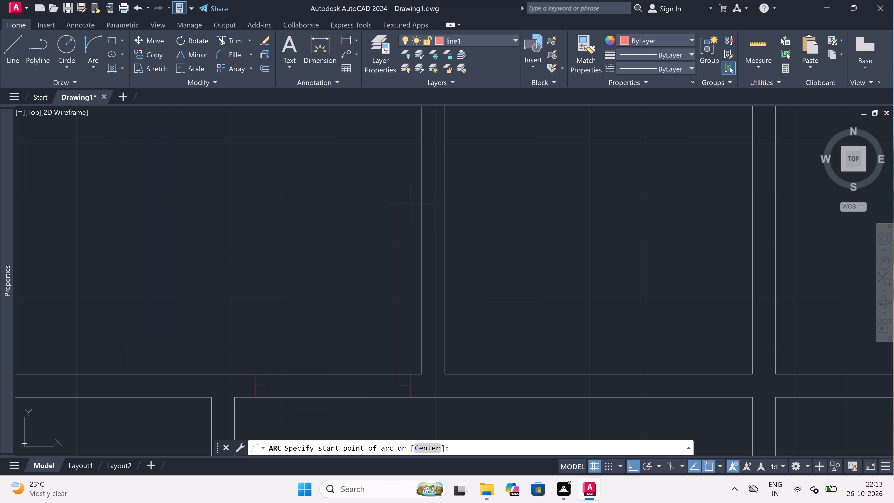
click(403, 202)
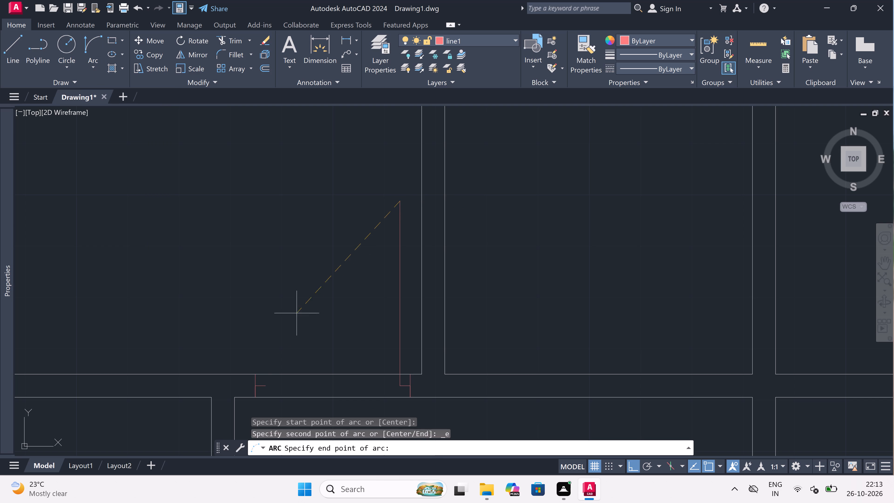
drag(268, 385, 268, 379)
click(230, 296)
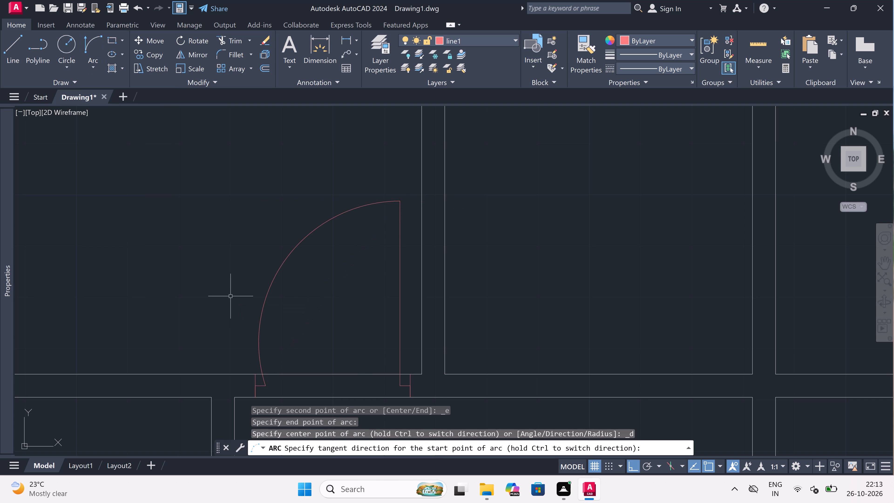
Trim both wall lines between the two jambs of the upper-left room's door.
text(tr)
key(space)
scroll(385, 298, down, 1)
click(377, 308)
click(373, 383)
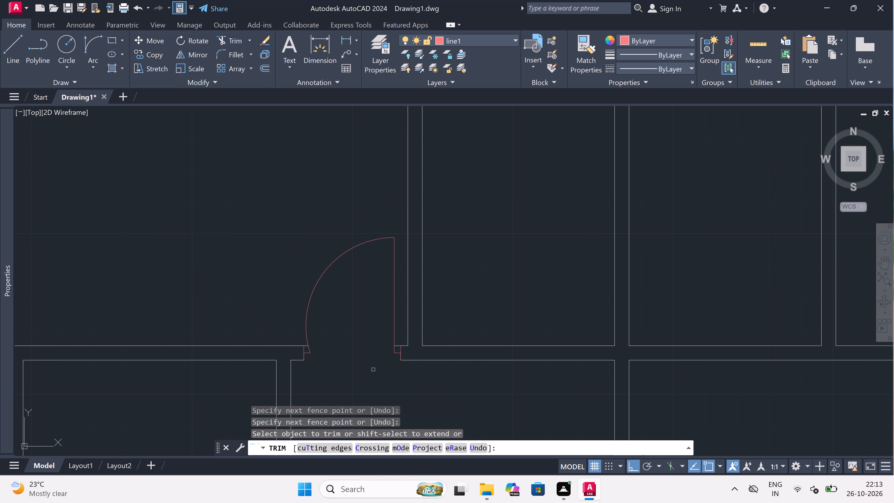
key(Escape)
Draw a jamb line across the wall below the adjacent narrow room near its left corner, continuing from its midpoint 2" right and 2' up.
text(l)
key(space)
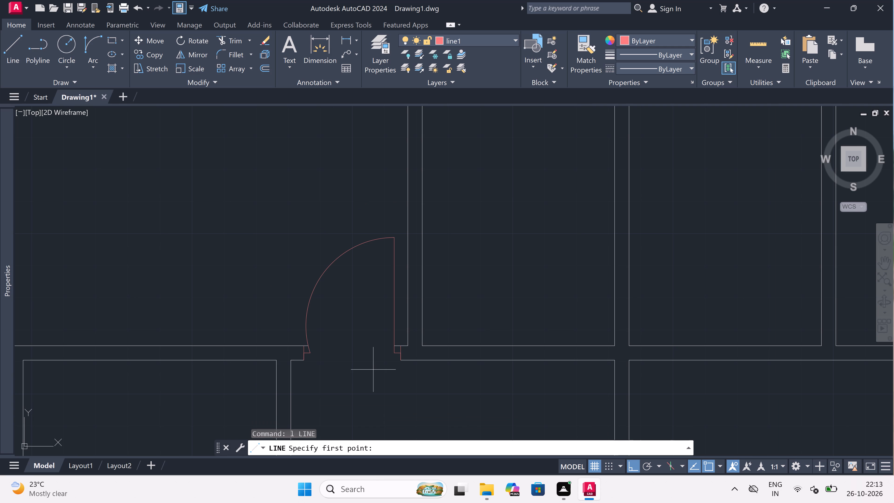
scroll(374, 360, down, 2)
scroll(398, 360, up, 2)
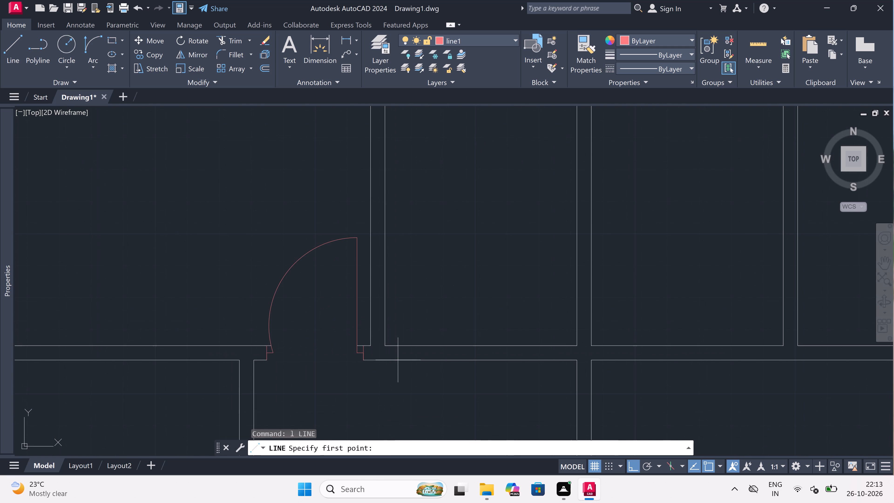
scroll(397, 346, up, 1)
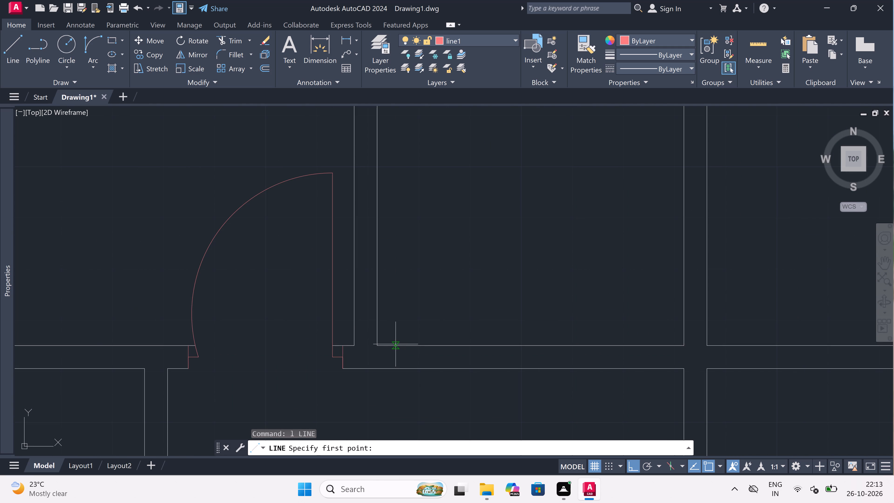
click(392, 343)
click(394, 370)
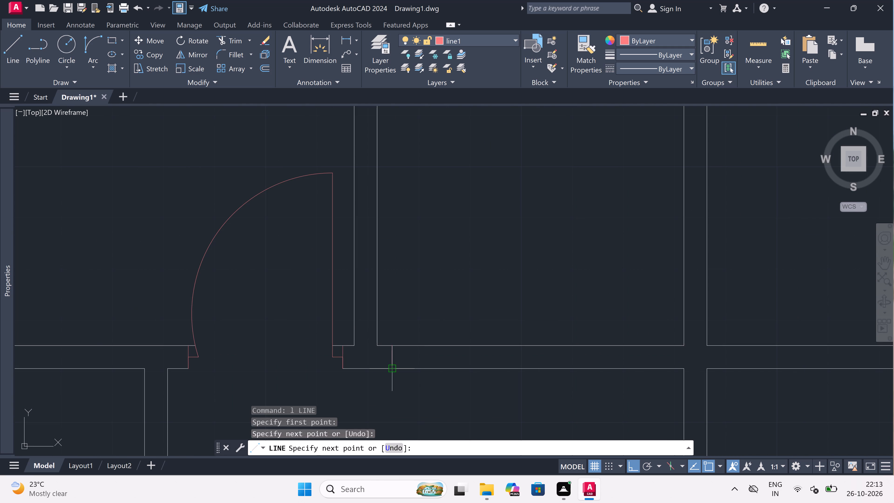
click(396, 358)
text(2")
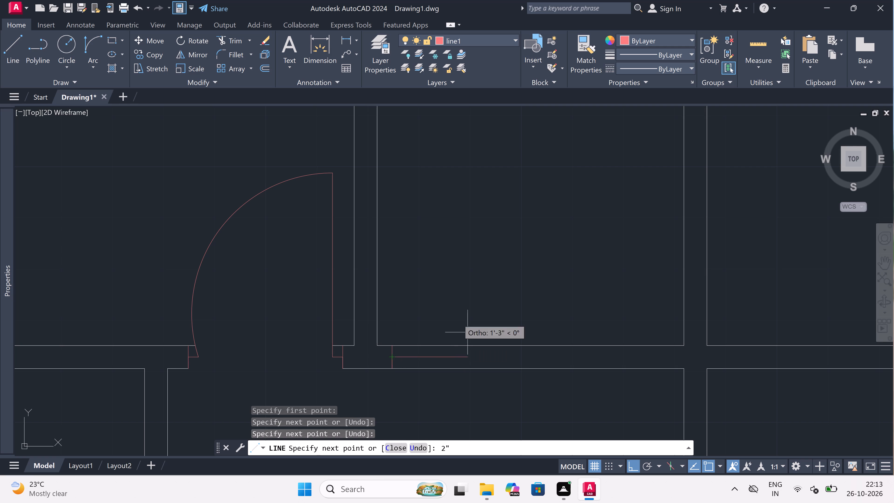
key(space)
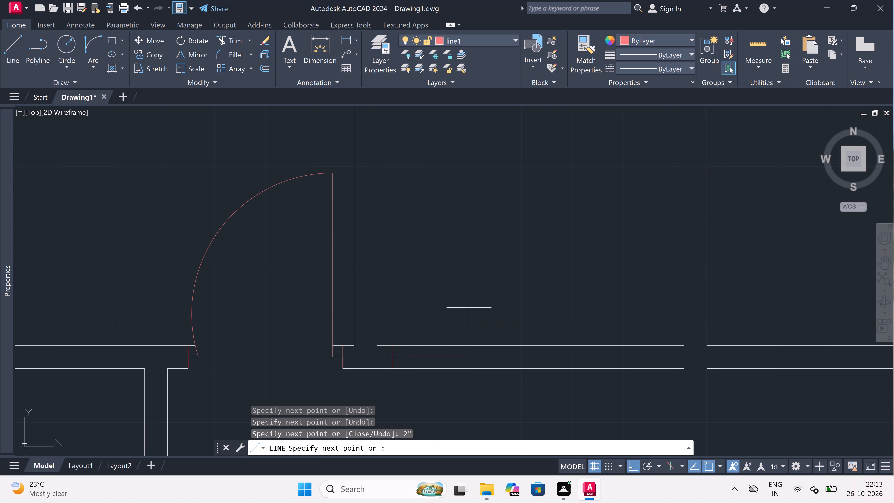
text(2')
key(space)
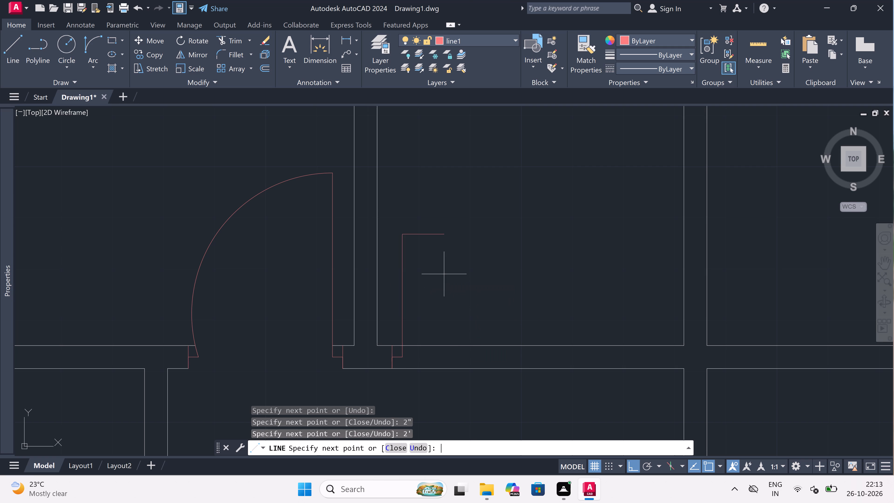
key(Escape)
Start the narrow room's opposite jamb line on the upper face of the wall, to the right of the 2' door leaf.
key(space)
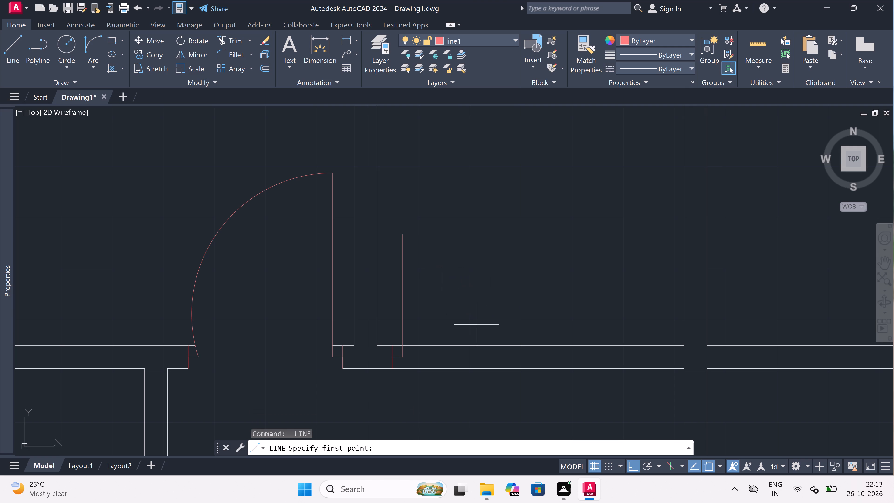
click(501, 345)
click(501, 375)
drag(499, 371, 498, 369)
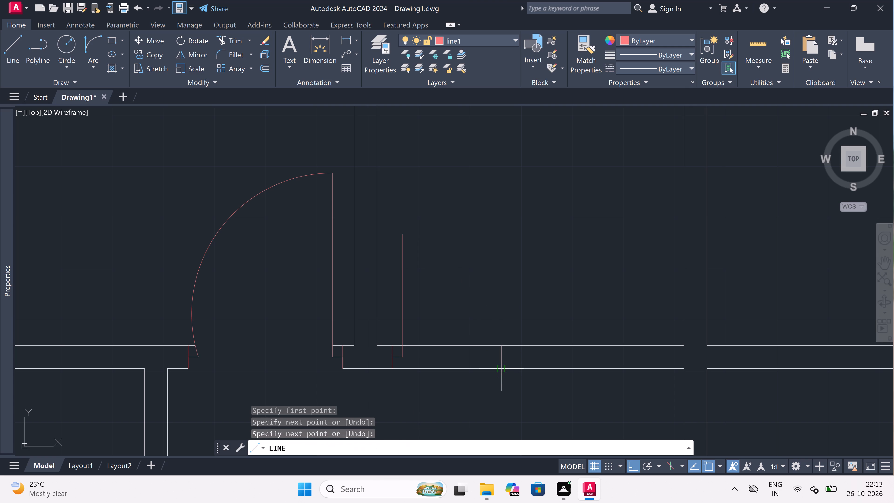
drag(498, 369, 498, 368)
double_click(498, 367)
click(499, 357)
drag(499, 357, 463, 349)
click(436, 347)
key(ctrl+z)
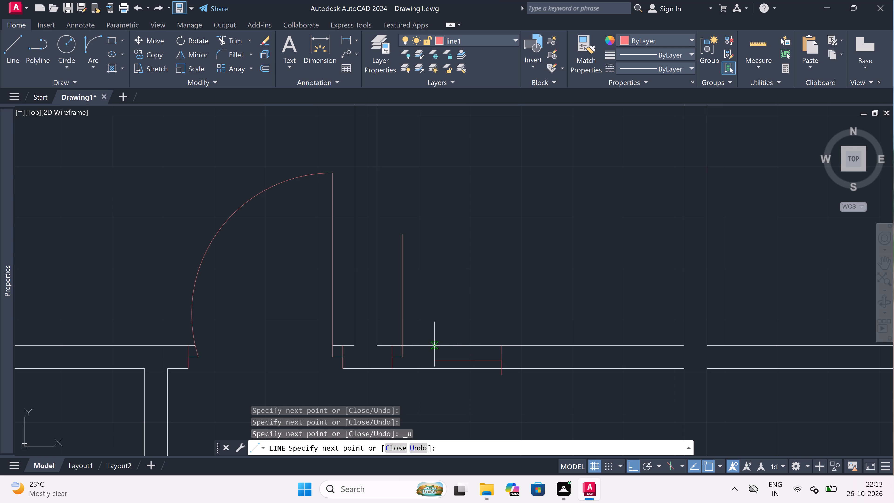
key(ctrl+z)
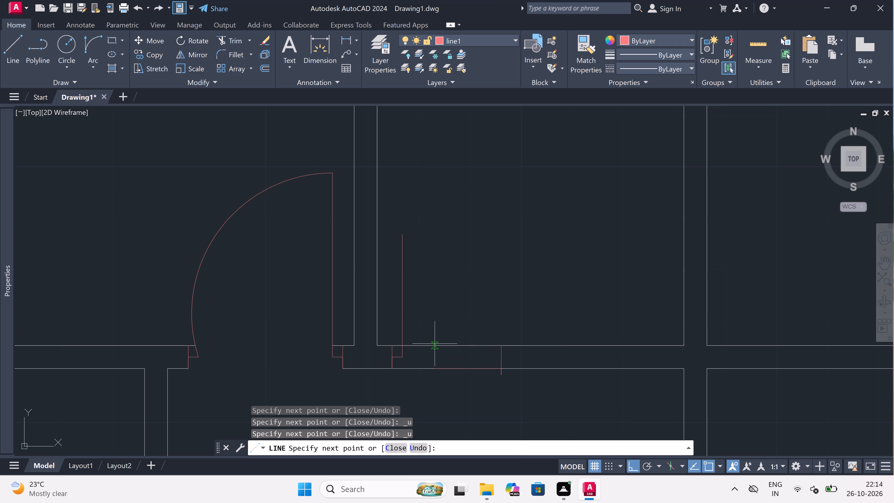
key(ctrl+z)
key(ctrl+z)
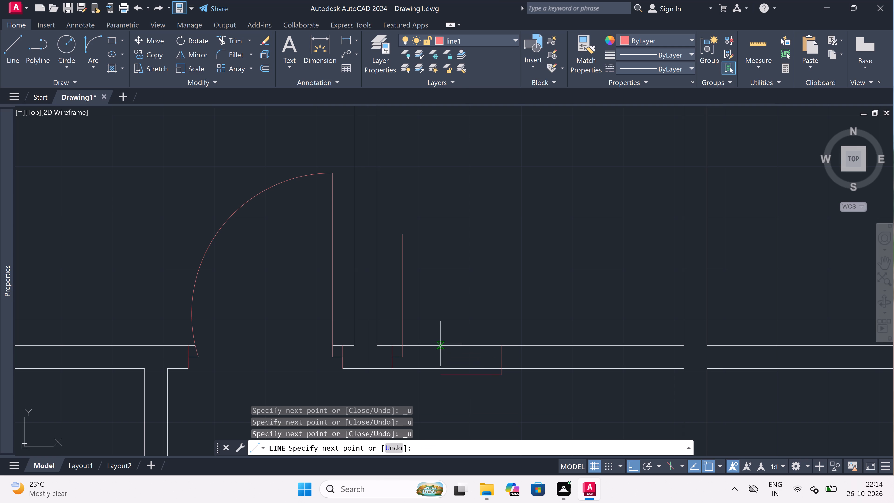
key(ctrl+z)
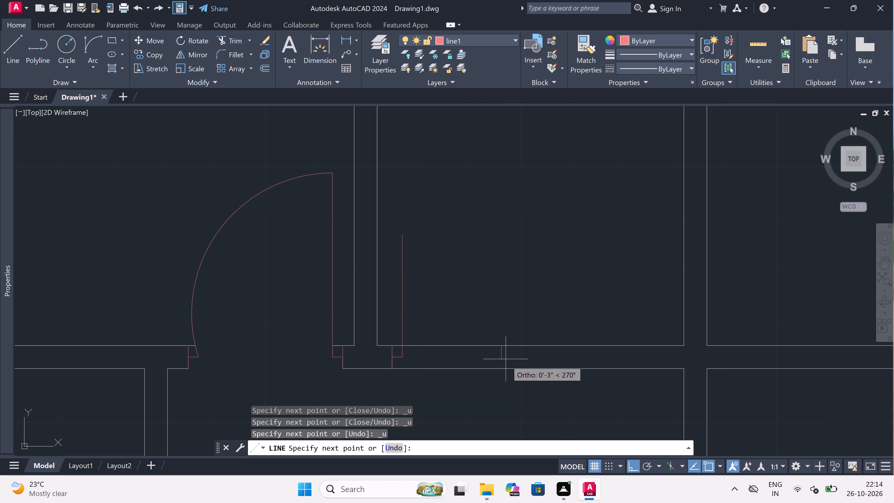
Finish the opposite jamb line at the wall's lower face and add a 2" stub from its midpoint toward the 2' door leaf.
click(499, 366)
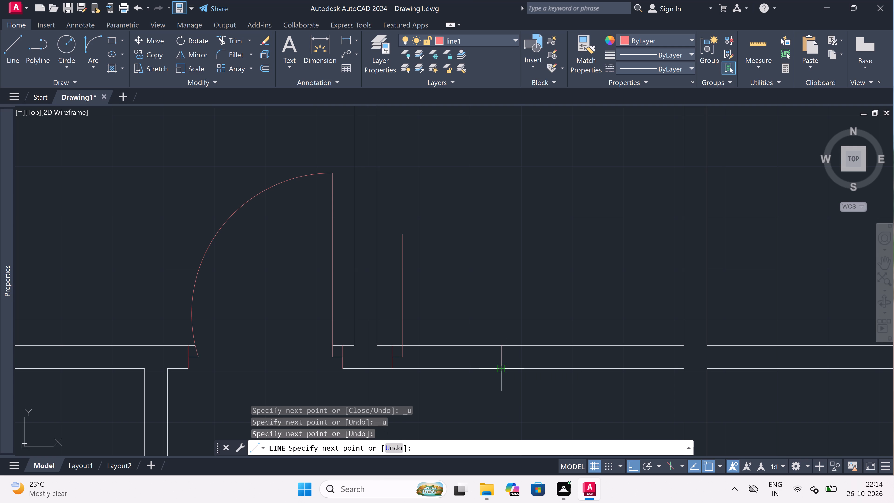
drag(499, 354, 494, 352)
scroll(423, 336, up, 1)
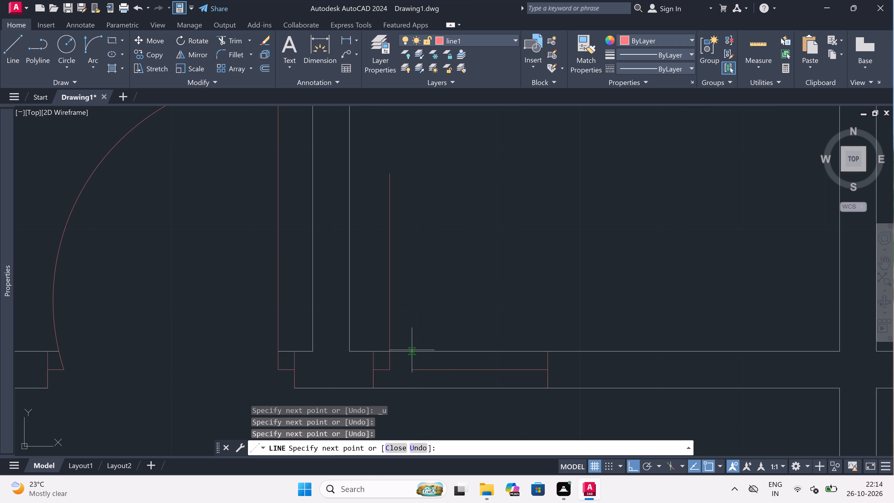
text(2")
key(space)
key(Escape)
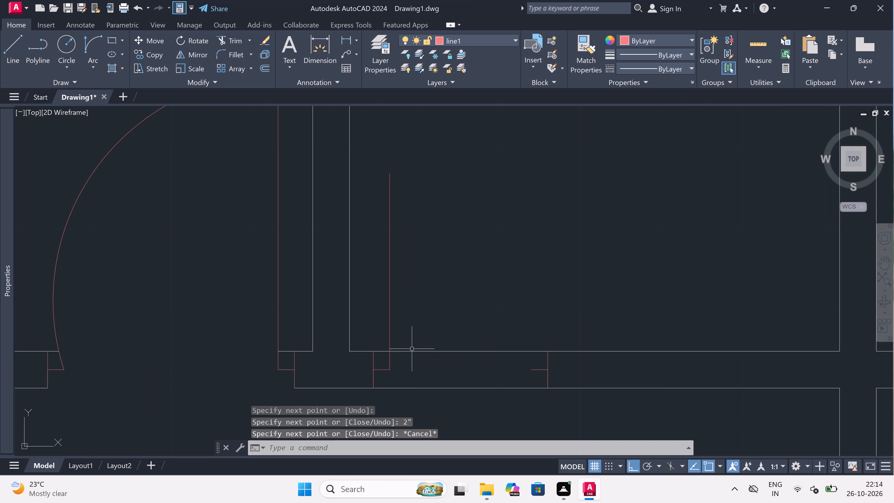
Draw the narrow room's door swing as a Start, End, Direction arc from the top of the 2' leaf to the opposite stub's end.
click(89, 45)
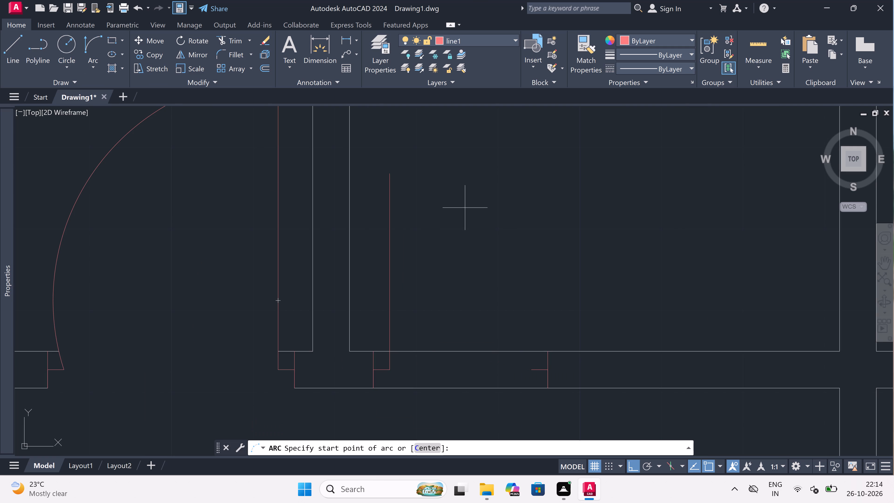
drag(387, 175, 396, 187)
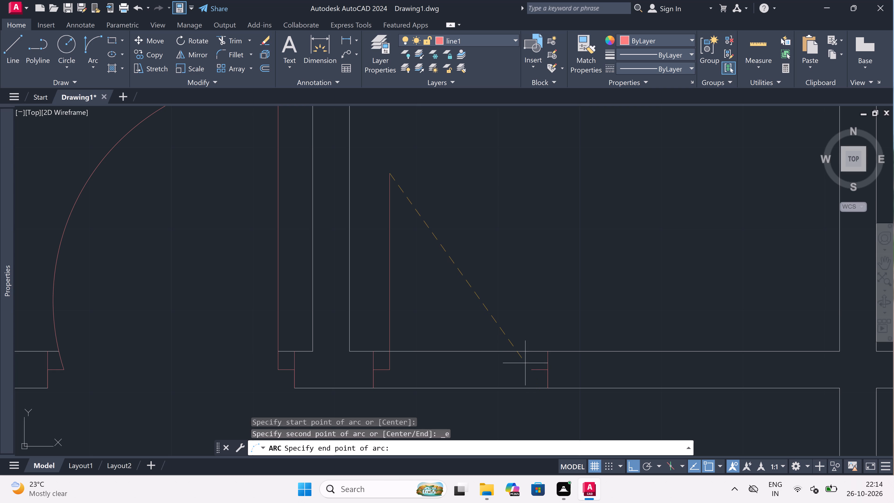
drag(532, 368, 538, 348)
click(560, 205)
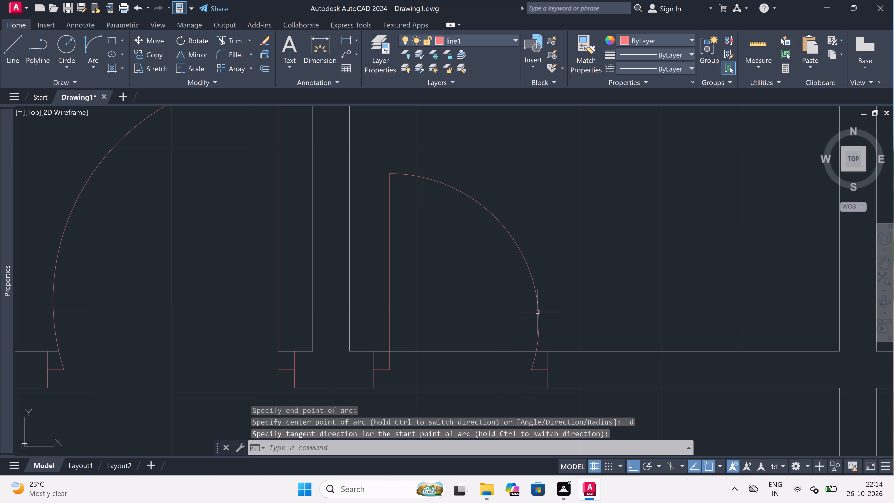
Trim both wall lines between the jambs of the narrow room's 2' door.
key(t)
key(r)
key(space)
scroll(488, 295, down, 2)
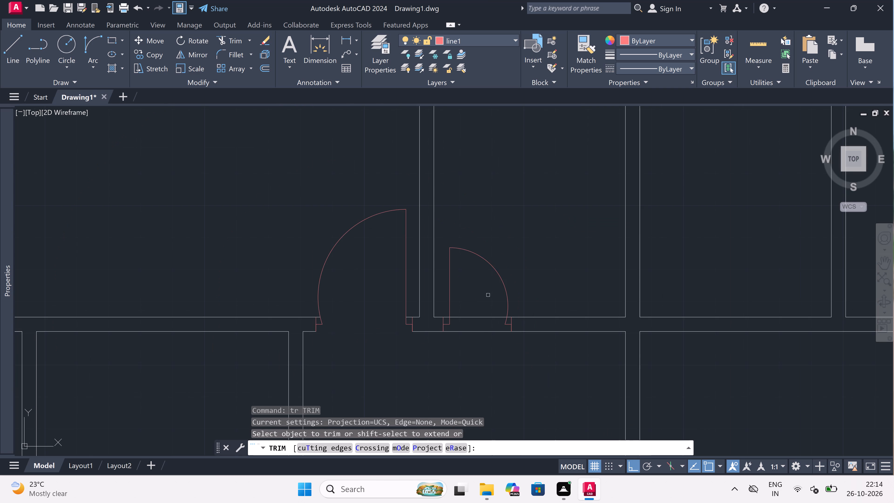
click(488, 295)
click(481, 378)
key(Escape)
Draw the second narrow room's hinge-side jamb across the bottom wall near its right corner, with a 2" midpoint stub and a 2' door leaf.
scroll(452, 347, down, 3)
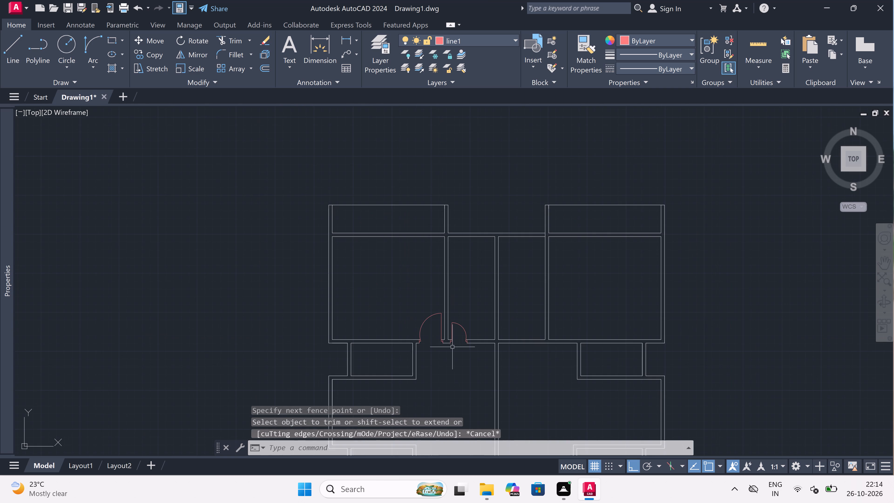
key(l)
key(space)
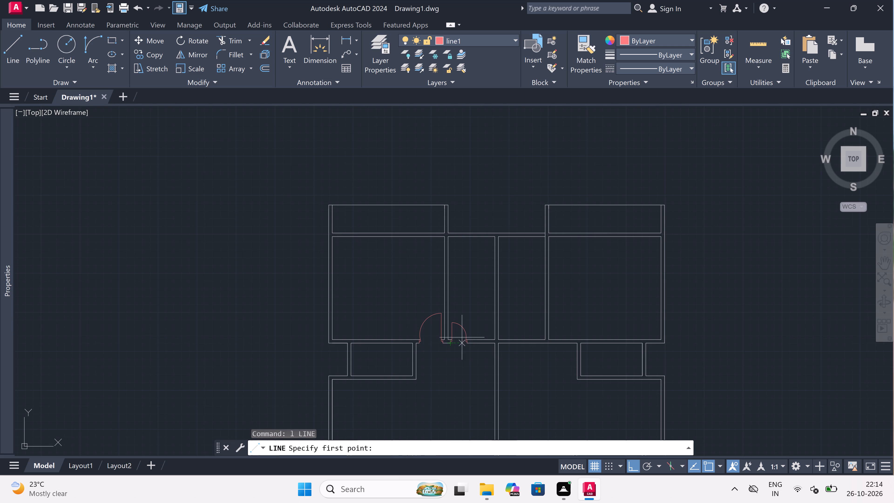
scroll(535, 337, up, 5)
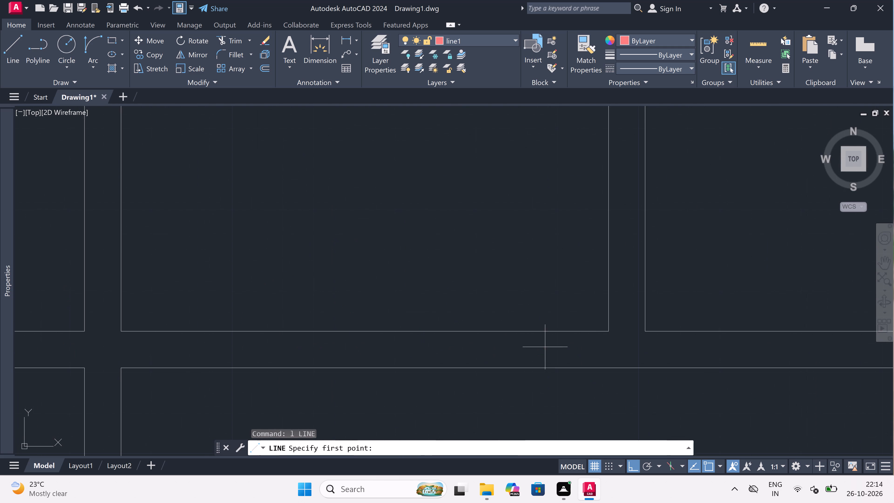
click(583, 331)
click(587, 368)
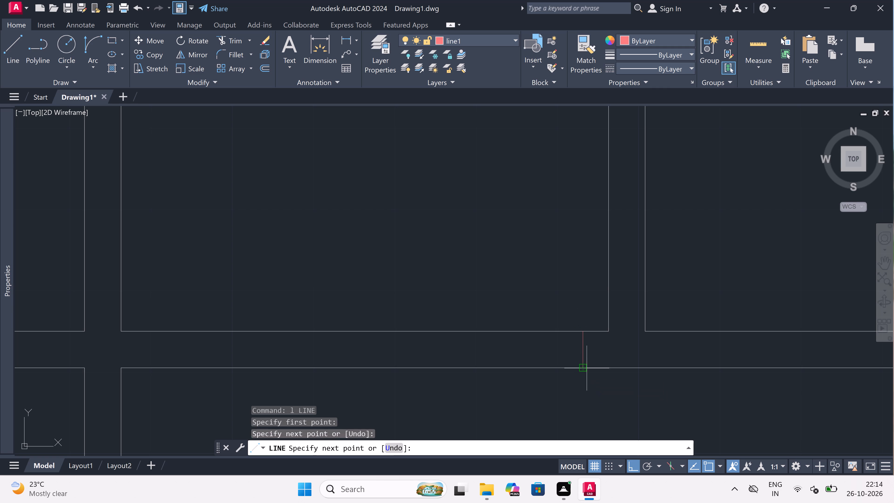
click(583, 350)
text(2")
key(space)
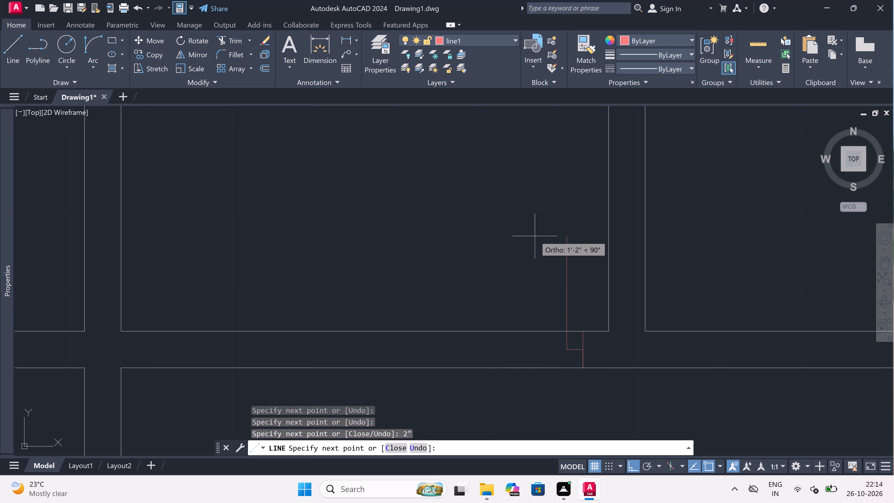
text(2')
key(space)
key(Escape)
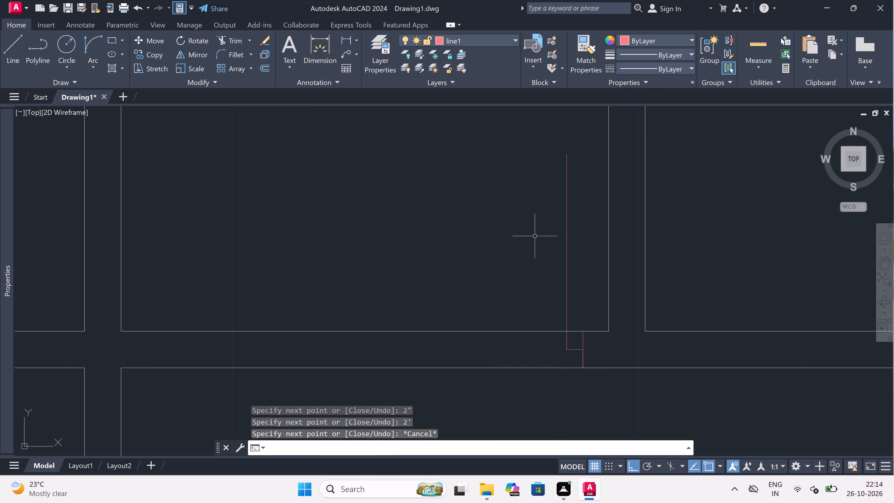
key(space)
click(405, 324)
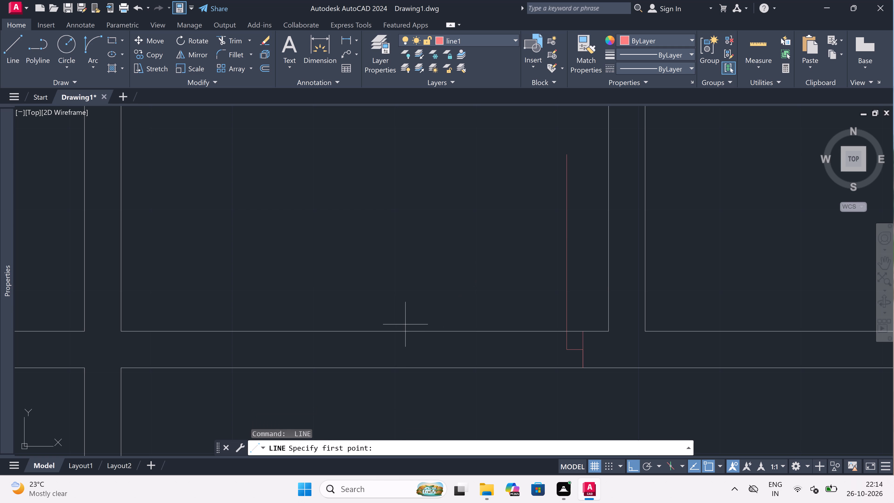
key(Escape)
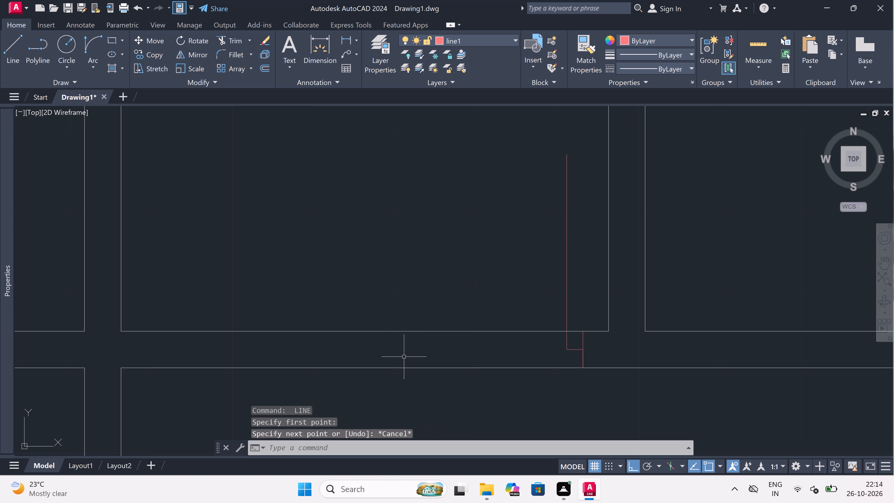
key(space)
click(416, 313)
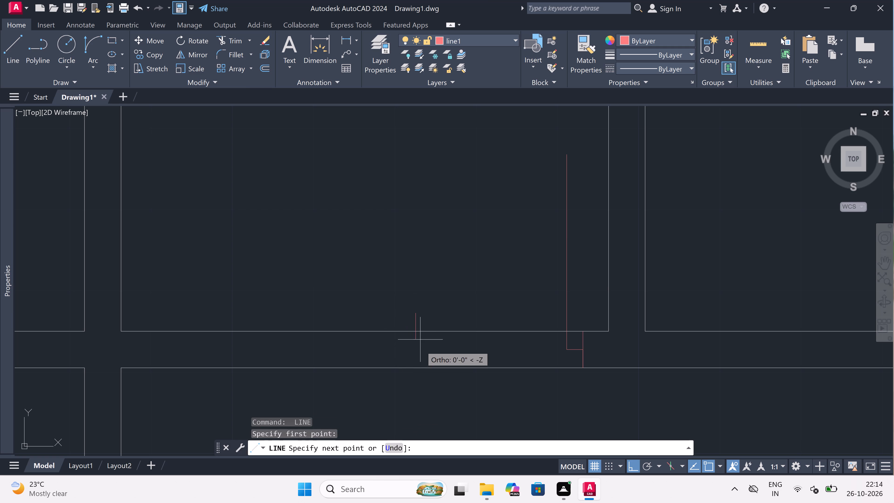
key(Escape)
Draw the second narrow room's opposite jamb line across the wall and add a 2" stub from its midpoint toward the 2' leaf.
key(space)
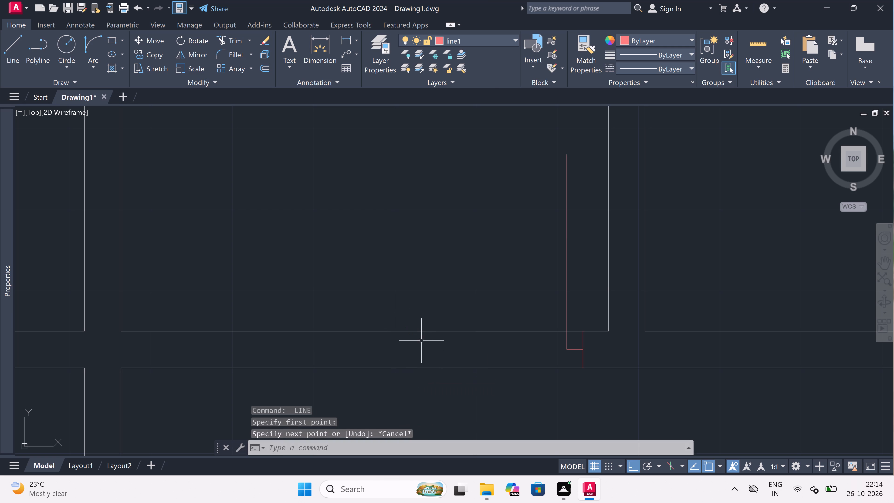
click(421, 335)
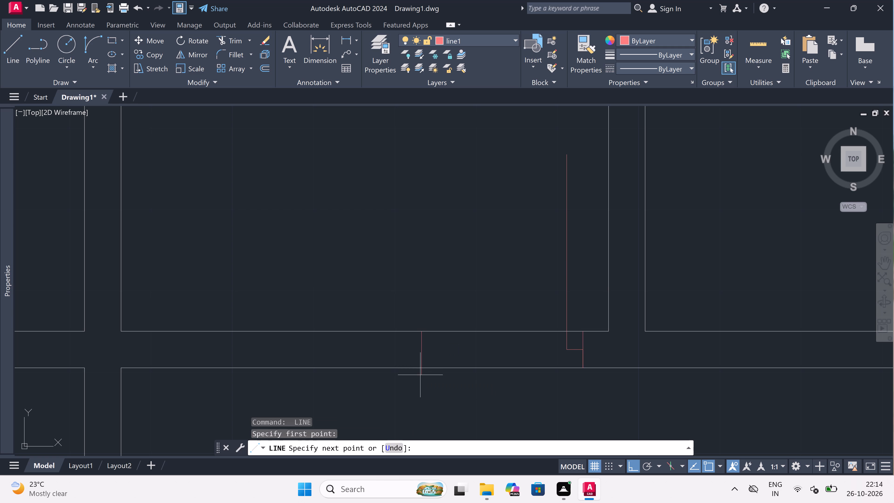
click(420, 362)
click(420, 368)
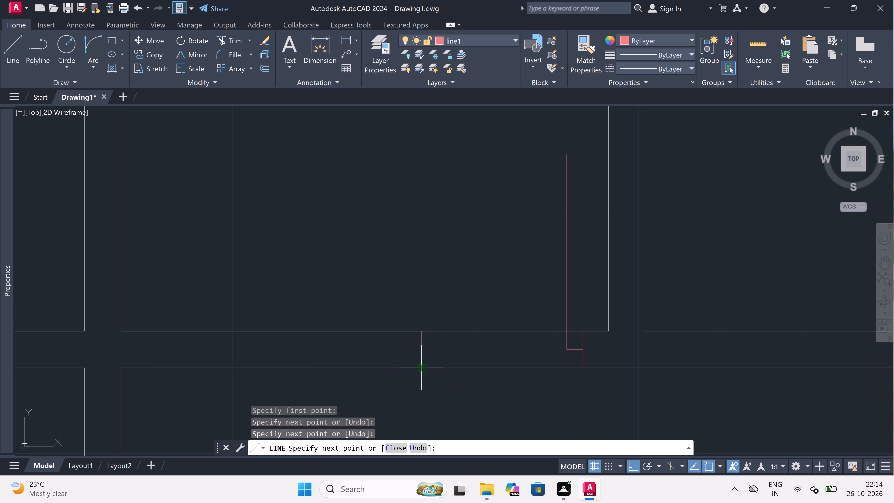
scroll(420, 363, up, 2)
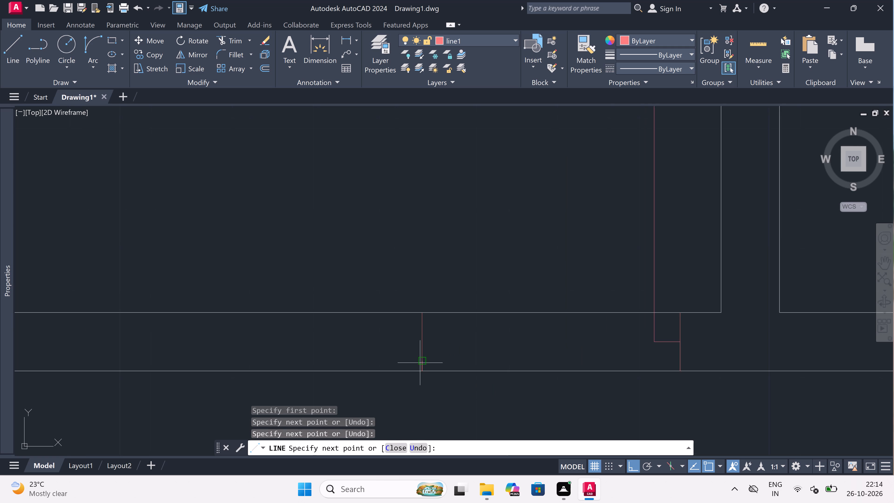
scroll(420, 363, up, 1)
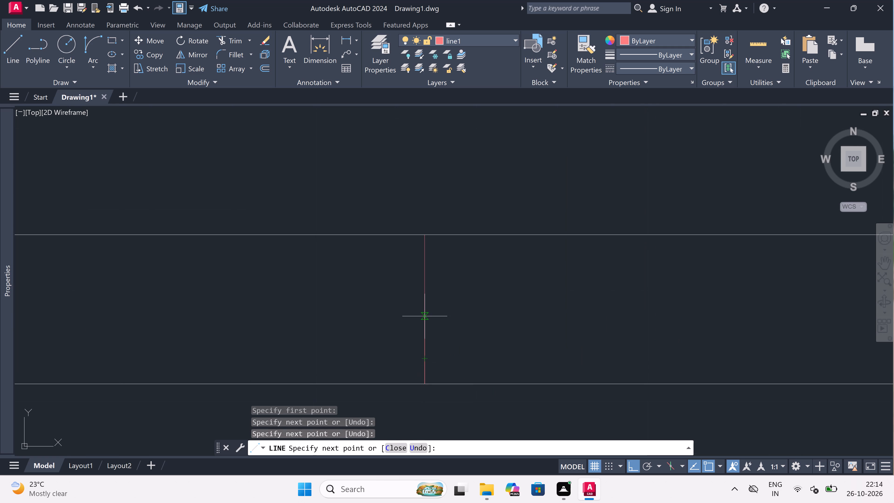
drag(425, 316, 427, 316)
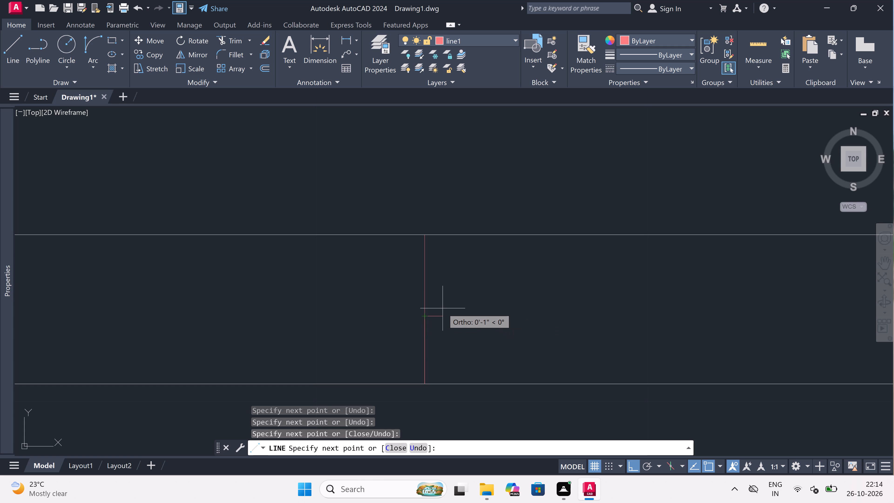
drag(425, 309, 429, 309)
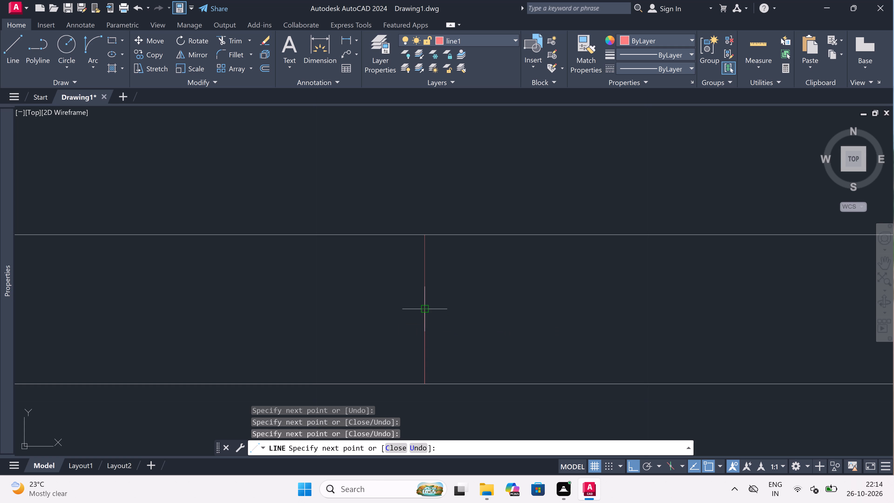
drag(429, 309, 431, 309)
text(2")
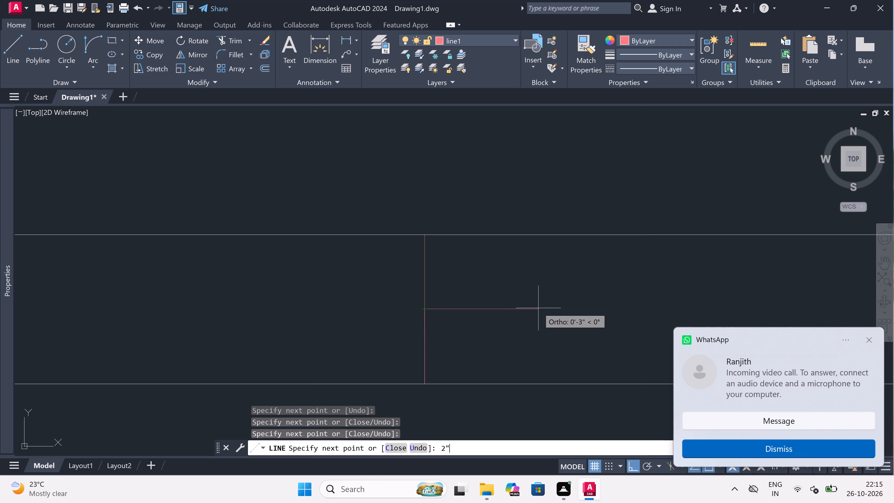
key(space)
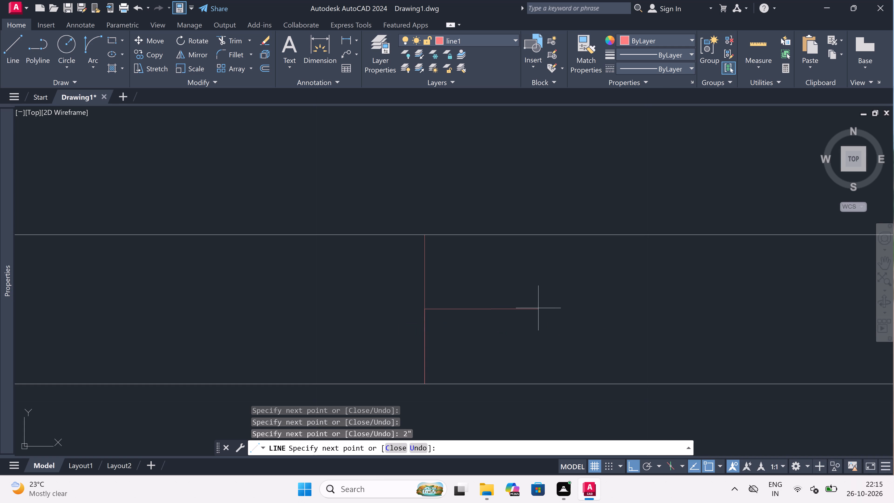
scroll(533, 300, down, 3)
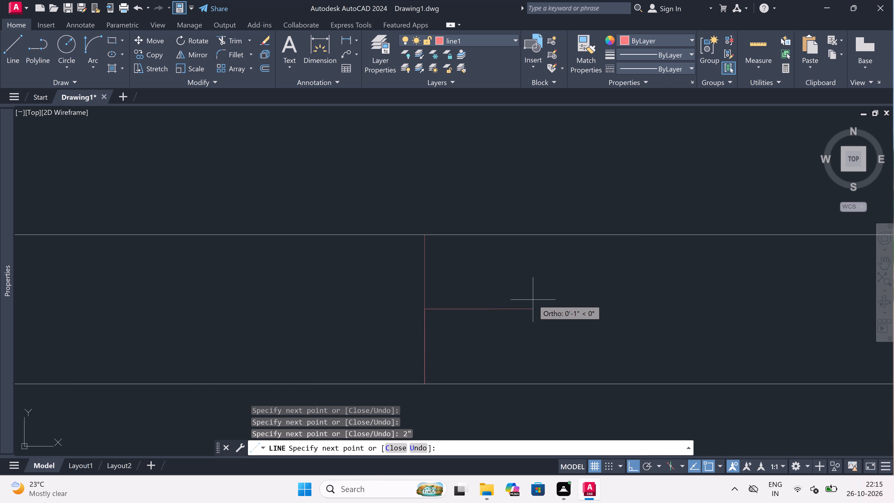
key(Escape)
Draw the second narrow room's door swing as a Start, End, Direction arc from the top of the 2' leaf to the opposite stub's end.
scroll(444, 343, down, 2)
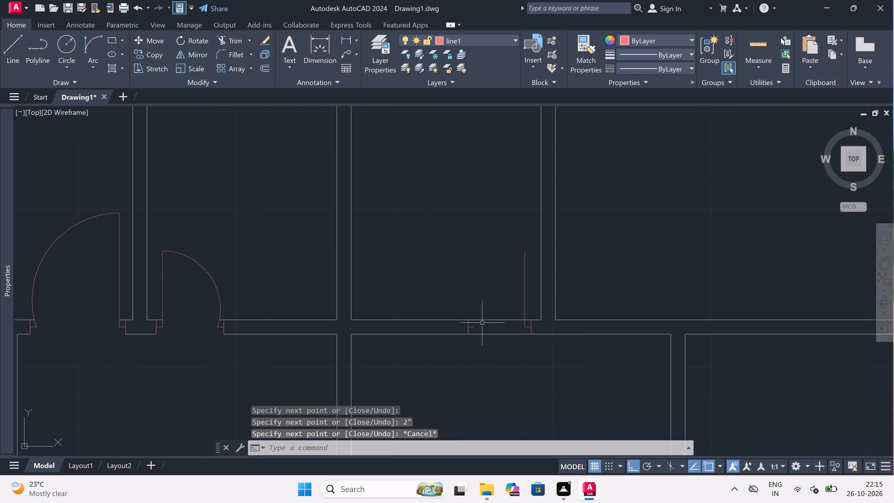
click(93, 45)
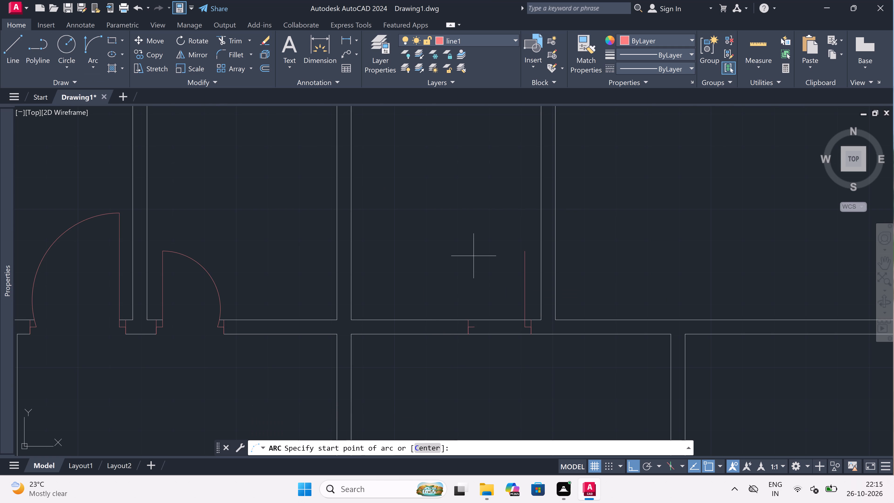
drag(525, 250, 522, 255)
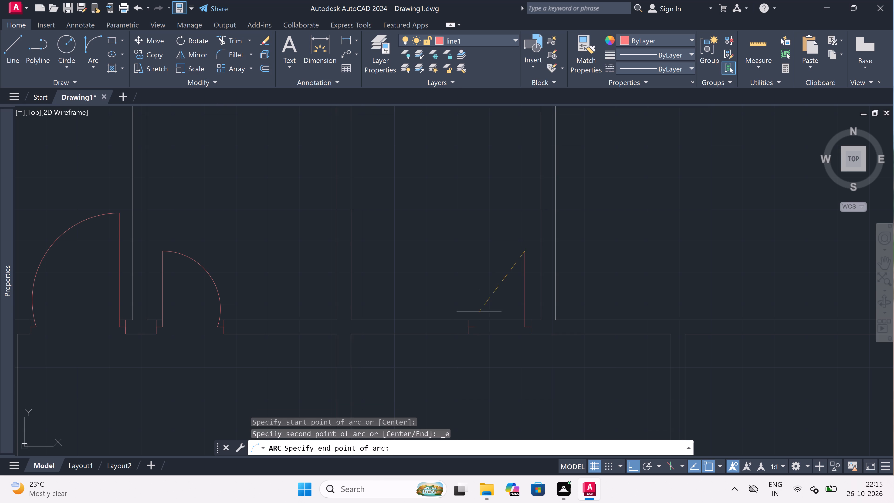
scroll(476, 317, up, 2)
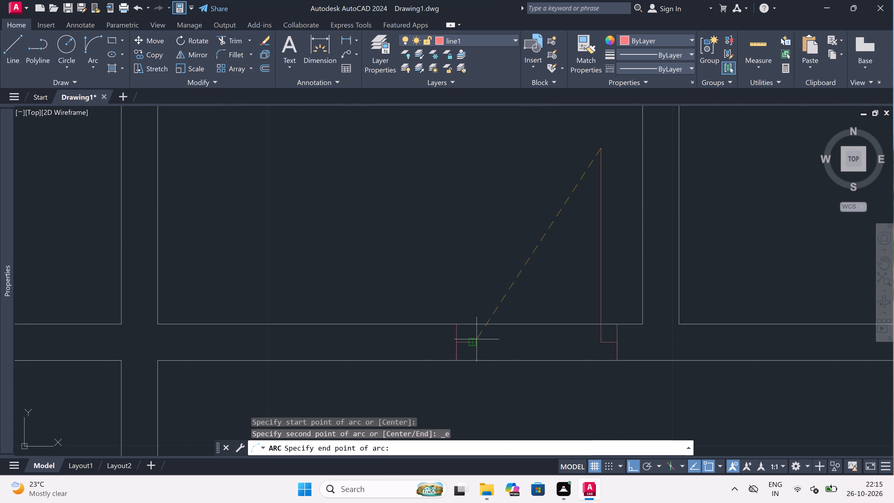
drag(472, 342, 472, 339)
drag(412, 191, 418, 196)
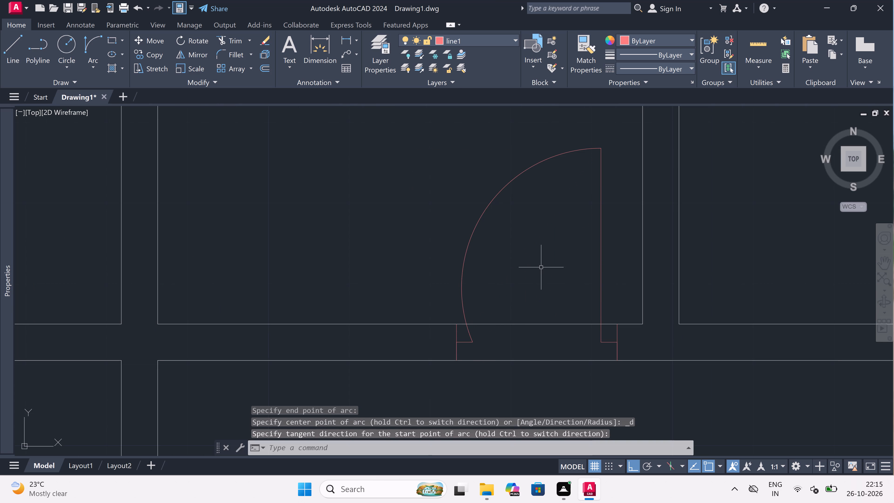
Trim both wall lines between the jambs of the second narrow room's 2' door.
text(tr)
key(space)
drag(547, 263, 547, 269)
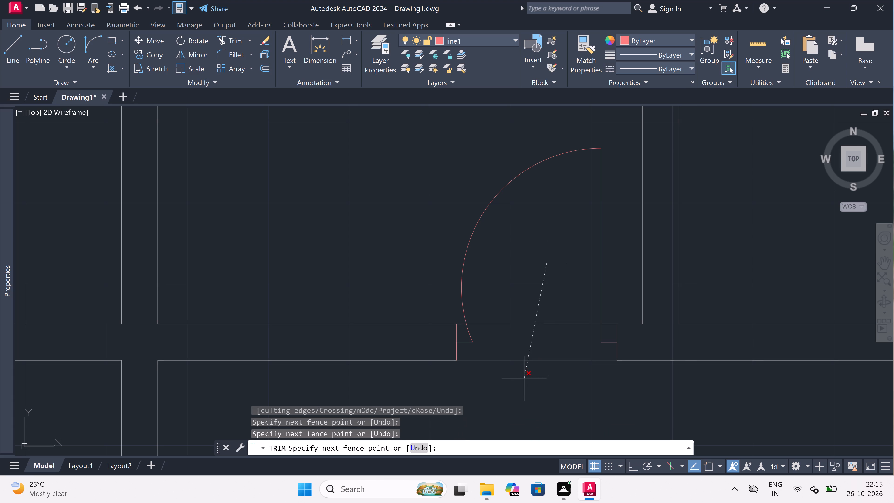
drag(523, 379, 523, 369)
key(Escape)
Draw the right-hand large room's hinge-side jamb across the bottom wall near its left corner, with a 2" midpoint stub and a 3' door leaf.
scroll(482, 287, down, 3)
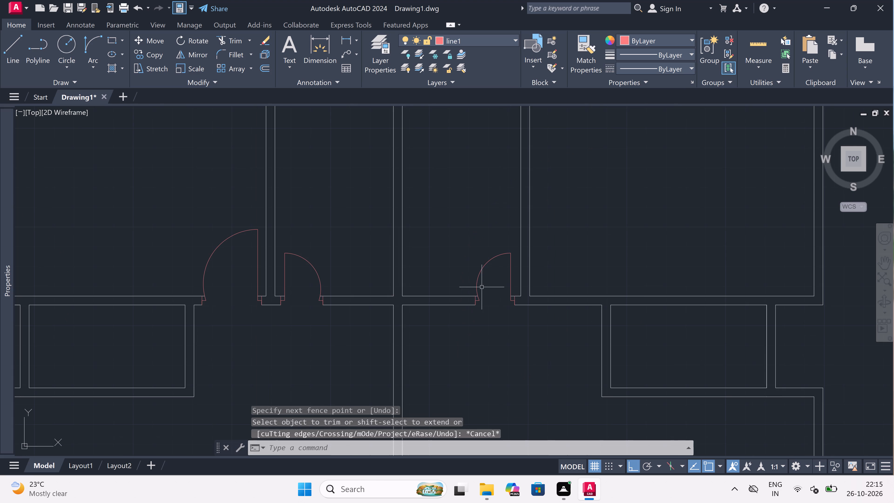
key(l)
key(space)
scroll(482, 284, down, 2)
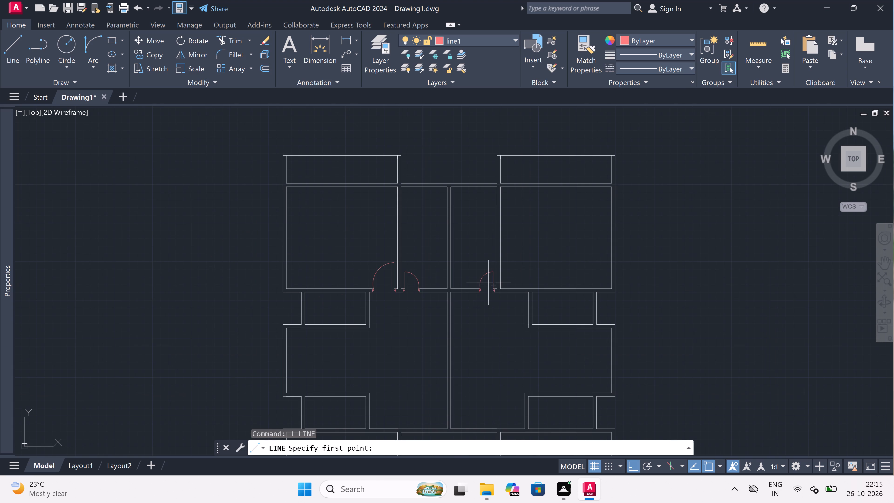
scroll(497, 281, up, 5)
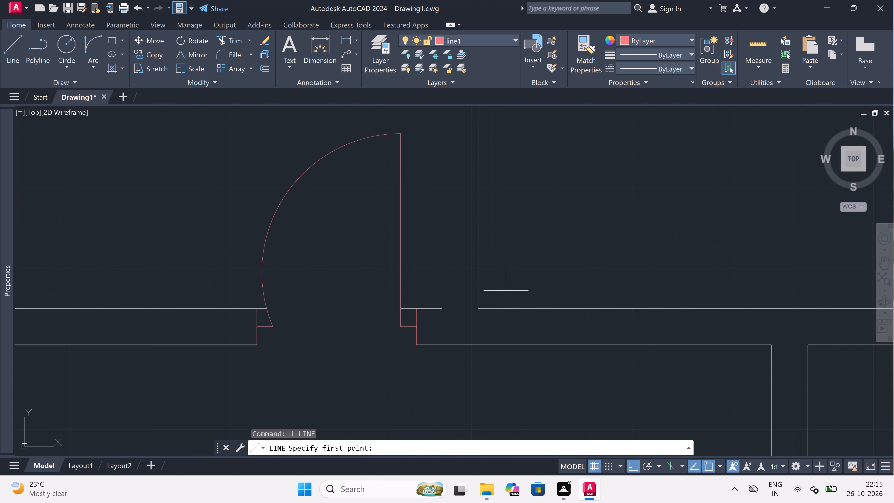
click(499, 309)
click(496, 344)
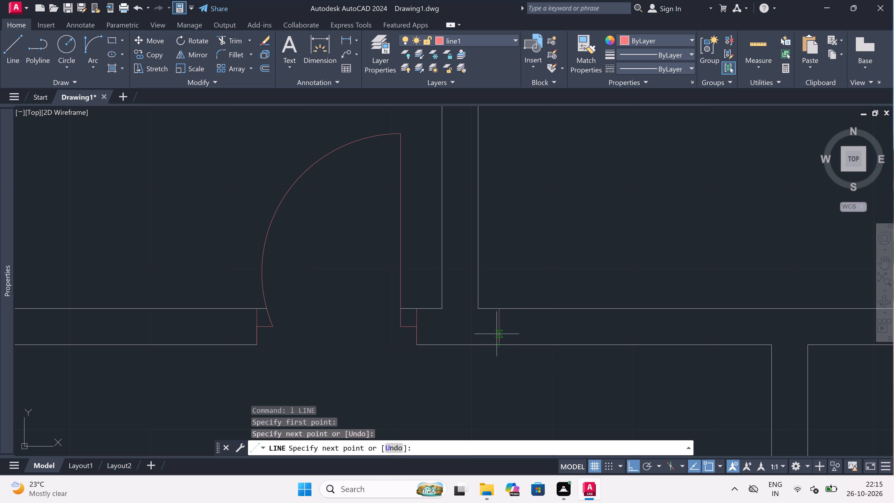
click(498, 326)
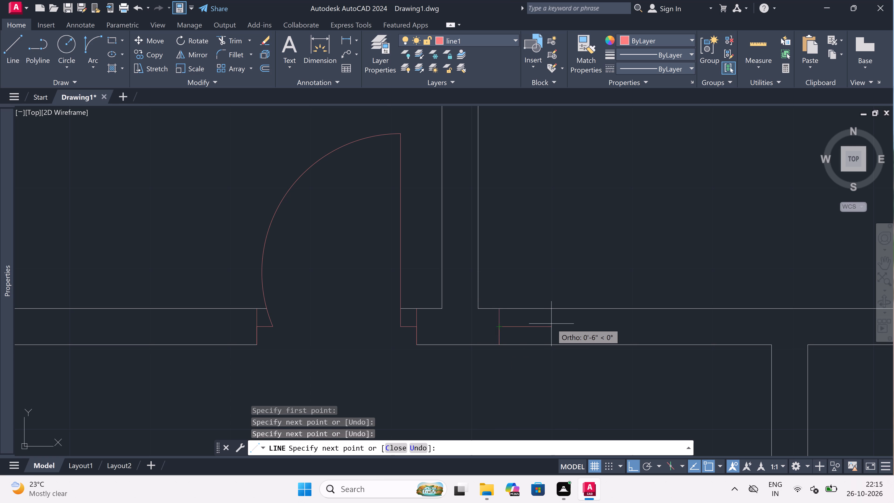
text(2")
key(space)
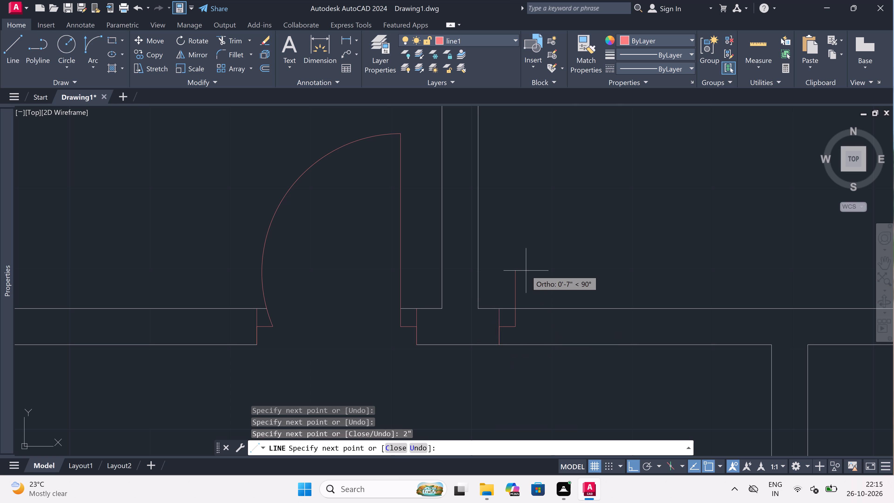
text(3')
key(space)
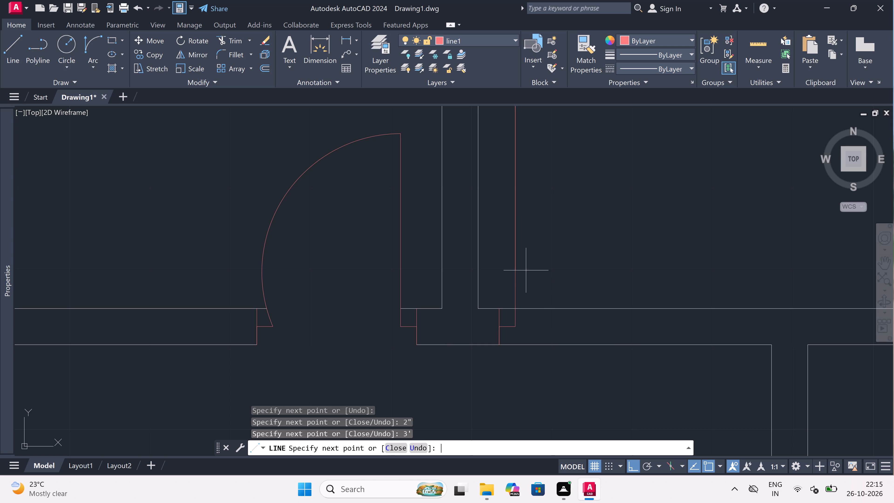
key(Escape)
Draw the right-hand large room's opposite jamb line across the bottom wall, with a 2" stub from its midpoint toward the 3' leaf.
key(space)
scroll(485, 350, down, 3)
scroll(518, 276, up, 2)
scroll(518, 276, down, 2)
scroll(523, 325, up, 3)
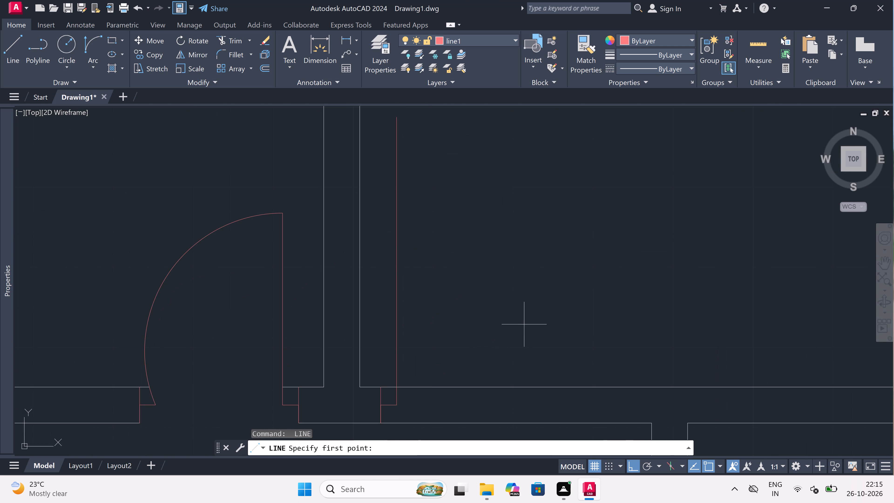
scroll(542, 334, down, 1)
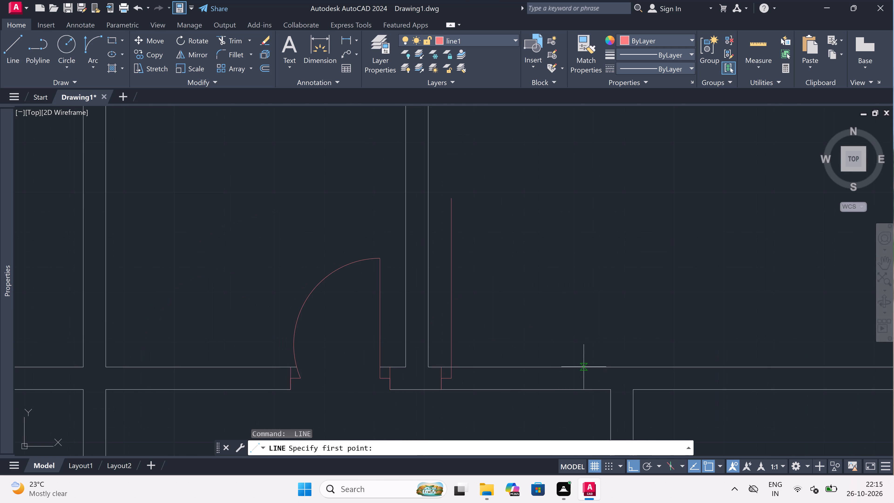
click(584, 365)
click(586, 386)
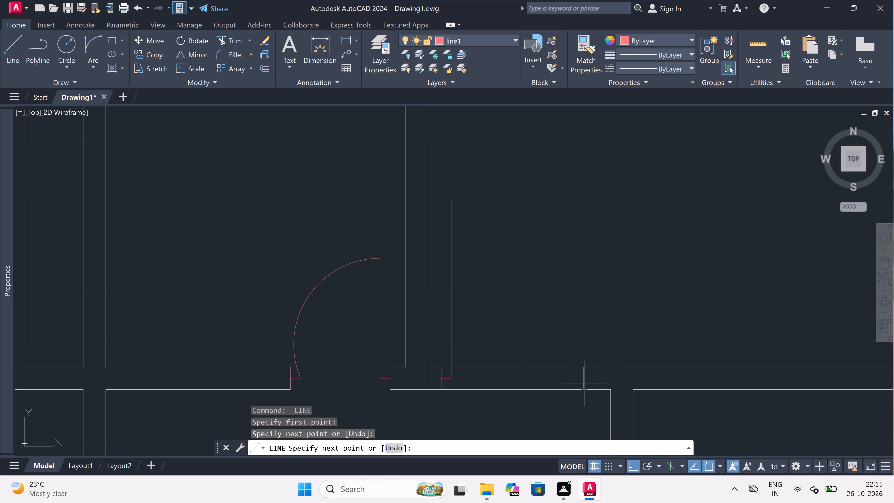
click(582, 375)
text(2")
key(space)
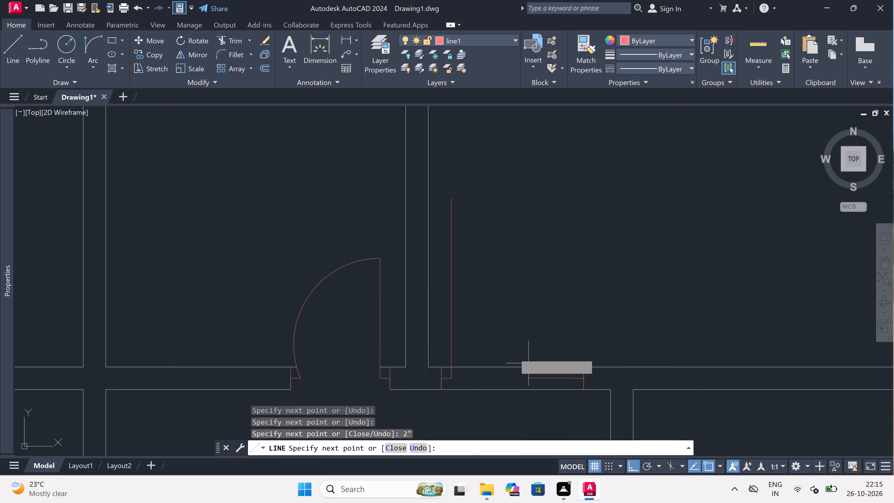
key(Escape)
Draw the right-hand large room's door swing as a Start, End, Direction arc from the top of the 3' leaf to the opposite stub's end.
drag(85, 37, 91, 39)
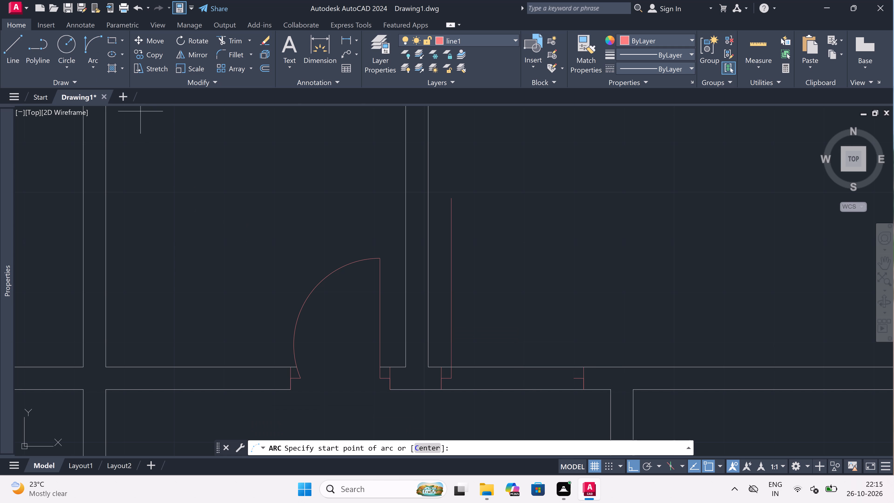
click(96, 38)
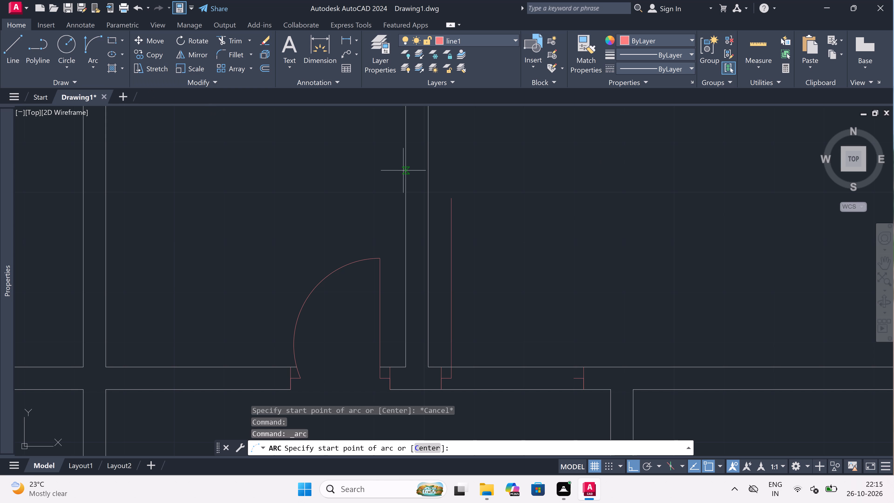
drag(450, 200, 460, 206)
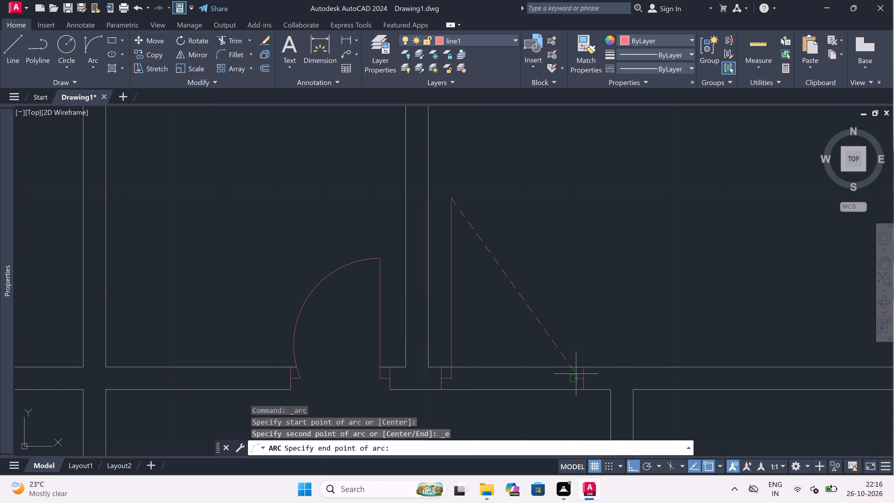
click(573, 382)
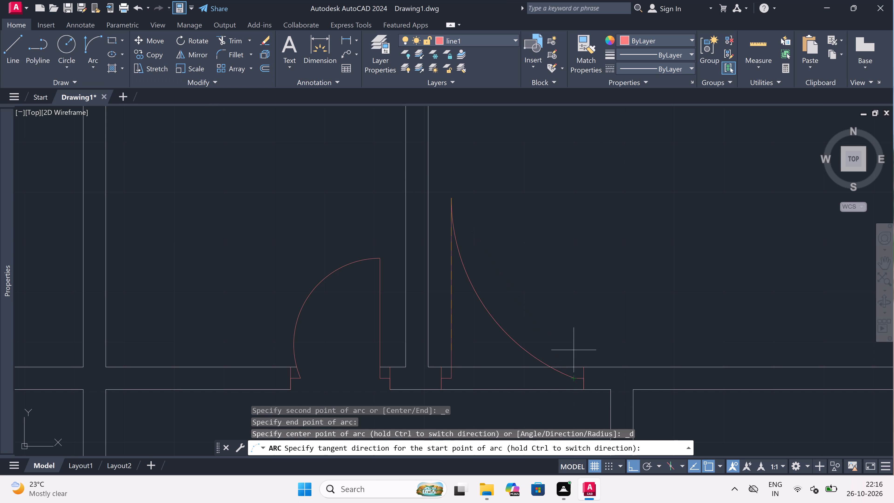
click(580, 305)
Trim both wall lines between the jambs of the right-hand large room's 3' door.
key(t)
key(r)
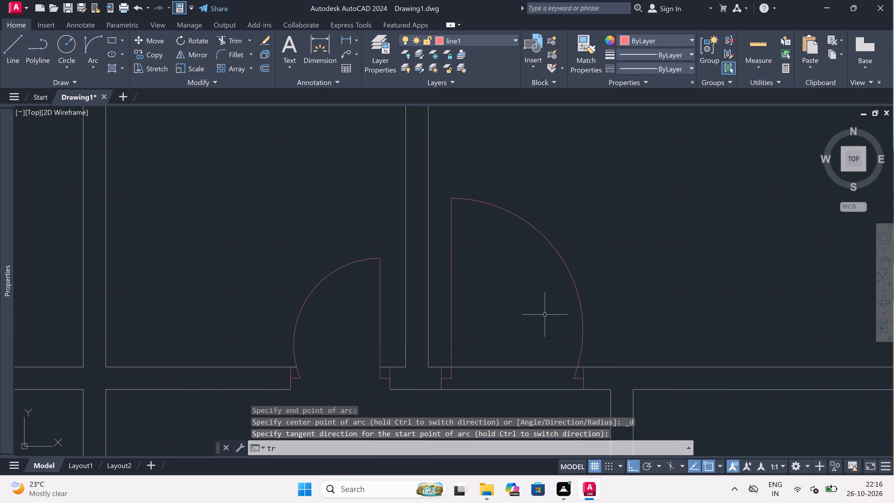
key(space)
click(537, 317)
scroll(537, 317, down, 2)
click(531, 376)
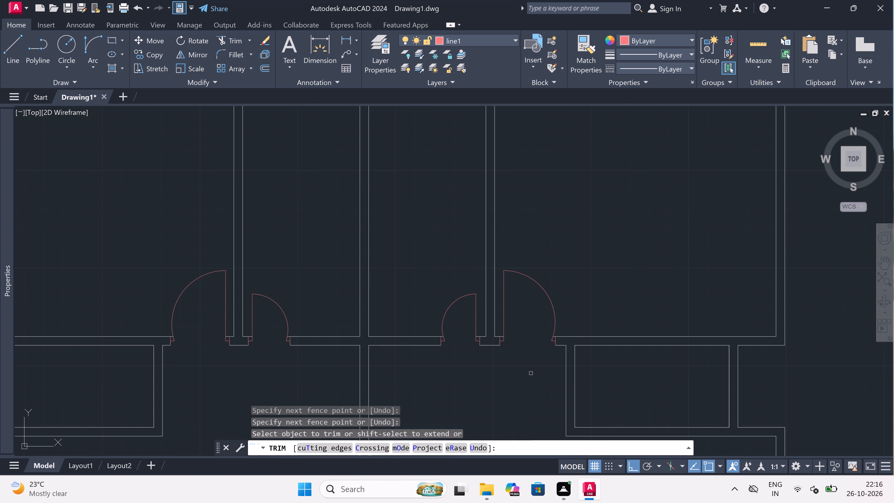
key(Escape)
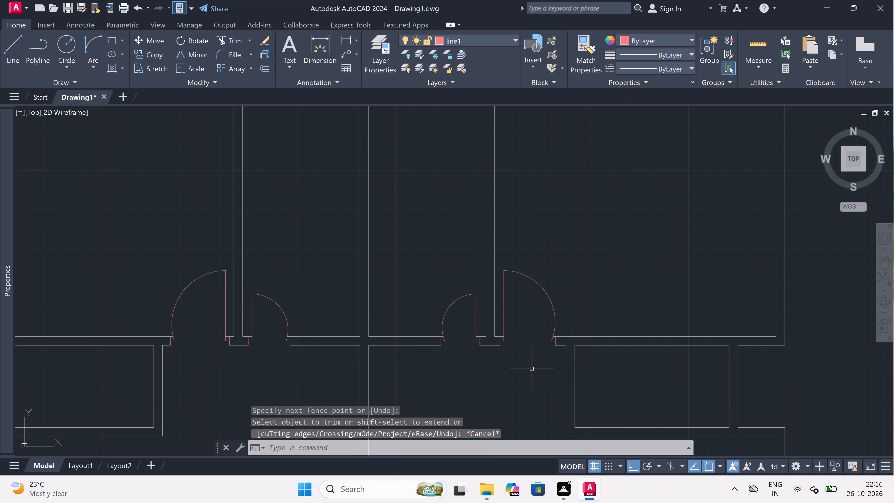
Draw the hinge-side jamb across the top wall of the small room below the right-hand large room, with a 2" midpoint stub and a 2' leaf downward.
scroll(532, 340, down, 4)
scroll(541, 354, up, 1)
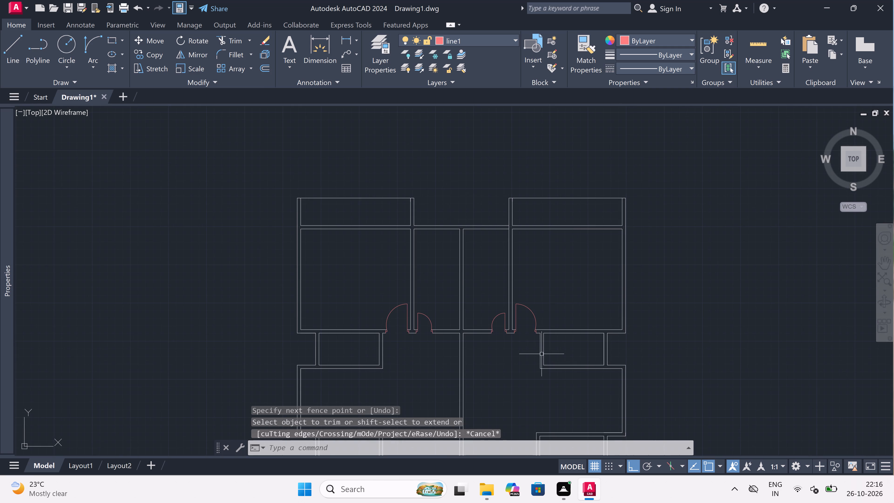
text(l)
key(space)
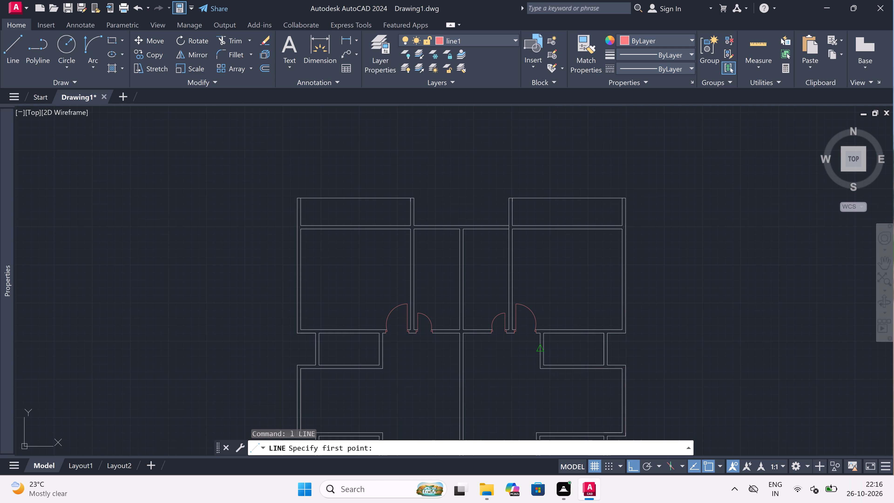
scroll(551, 328, up, 4)
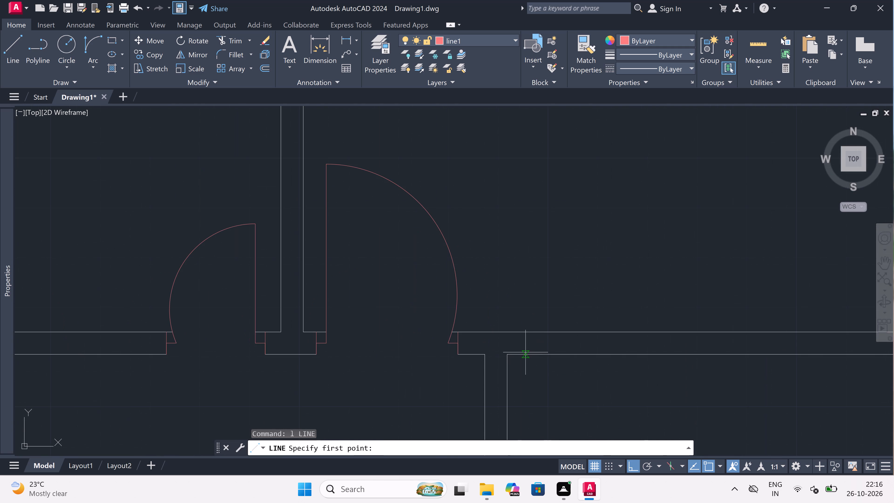
click(525, 352)
click(528, 336)
click(529, 349)
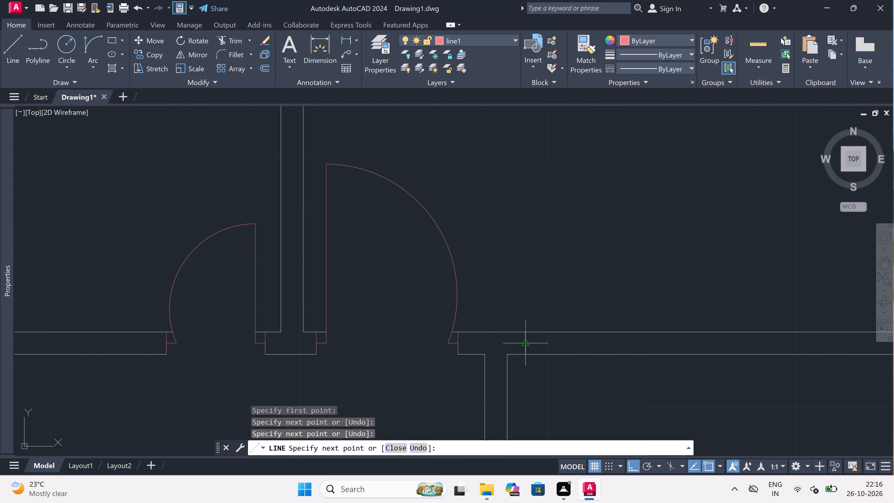
scroll(529, 349, up, 2)
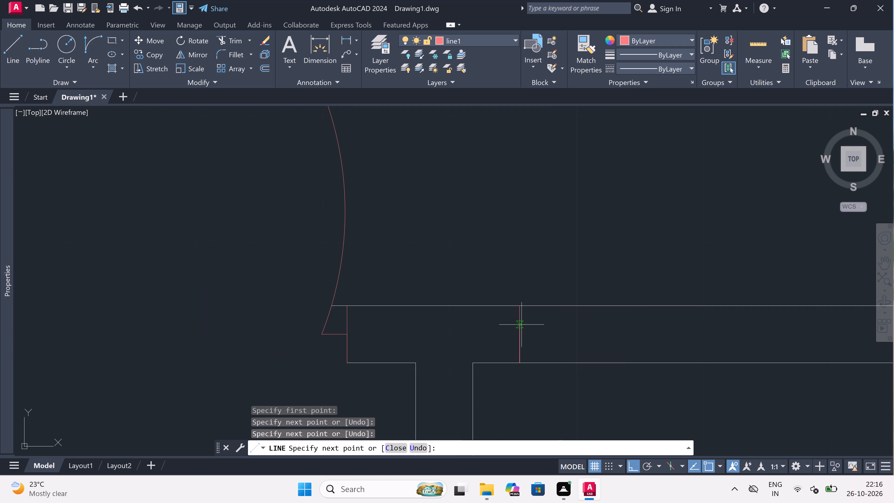
drag(520, 337, 526, 337)
text(2")
key(space)
scroll(585, 324, down, 2)
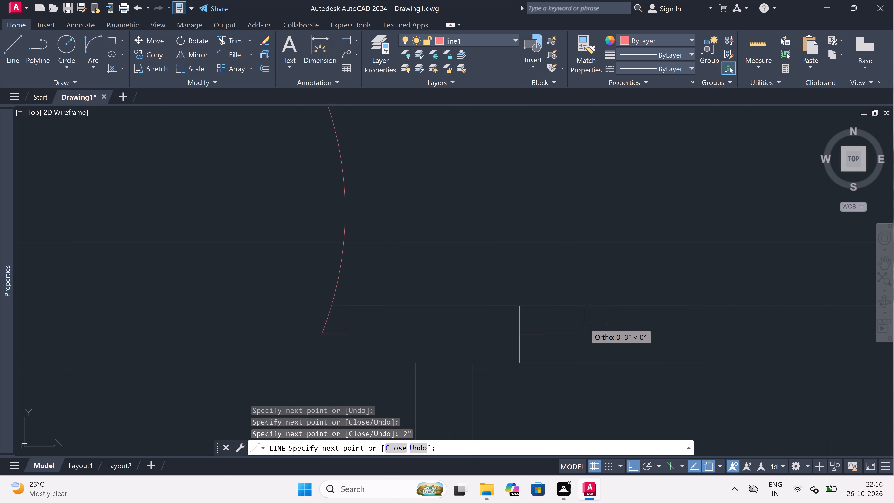
scroll(558, 387, up, 2)
text(2')
key(space)
key(Escape)
Draw the small right-hand room's opposite jamb line across its top wall, with a 2" stub from its midpoint toward the 2' leaf.
key(space)
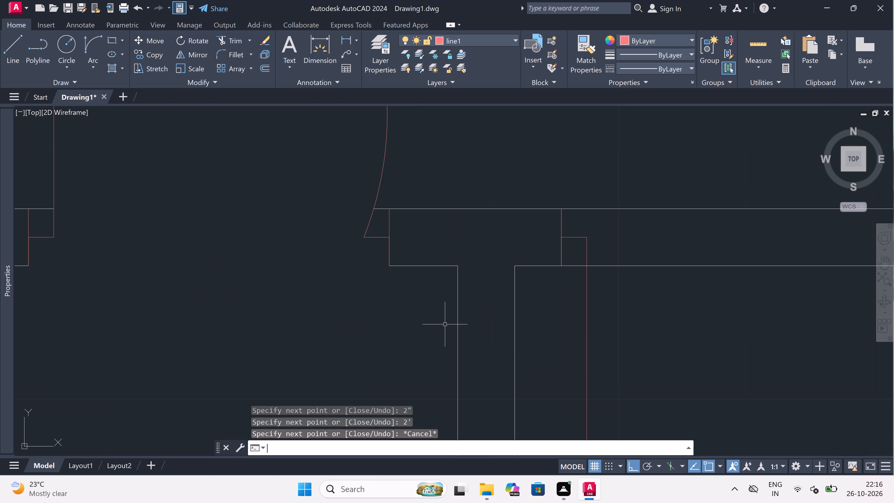
scroll(432, 277, down, 5)
scroll(479, 304, up, 2)
scroll(467, 299, down, 1)
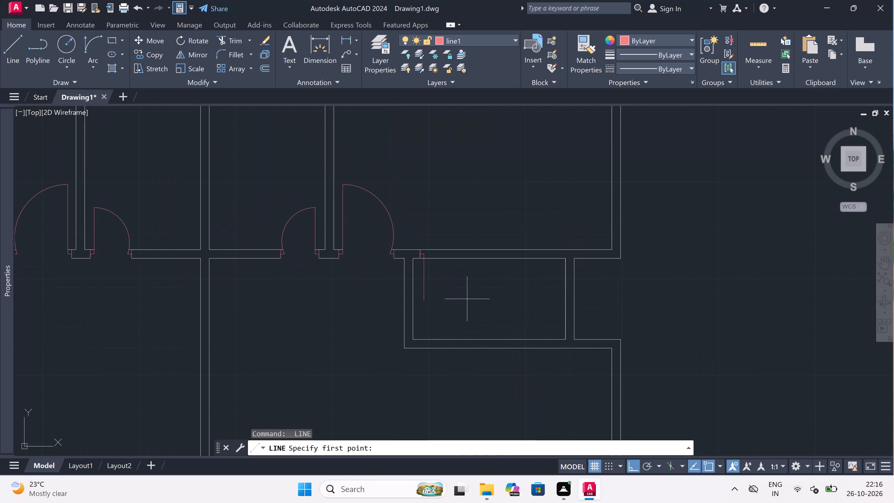
scroll(420, 285, up, 3)
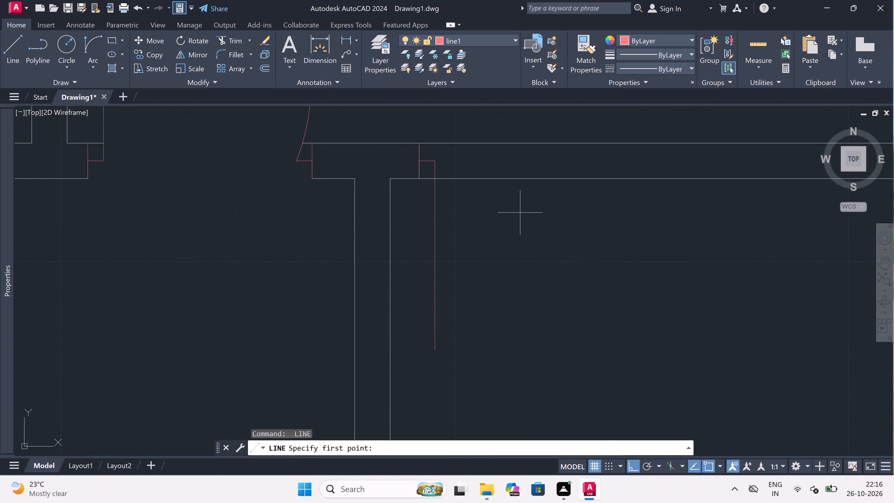
click(599, 144)
click(597, 176)
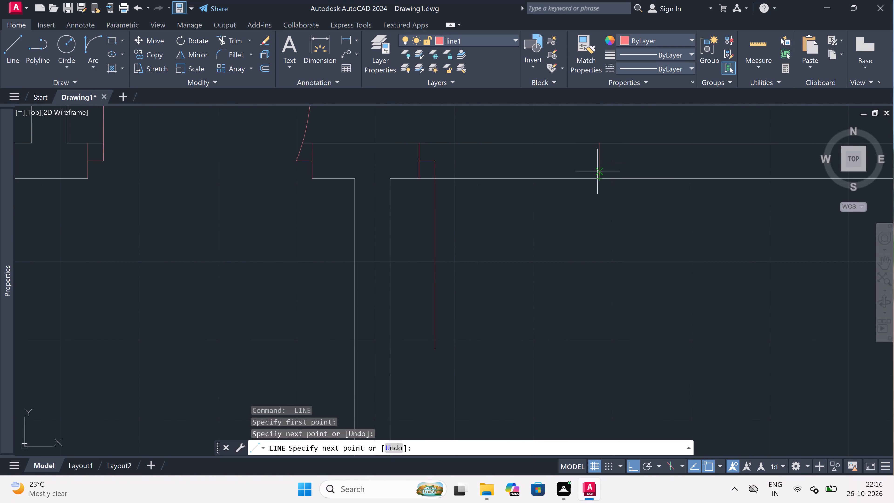
click(597, 159)
text(2")
key(space)
key(Escape)
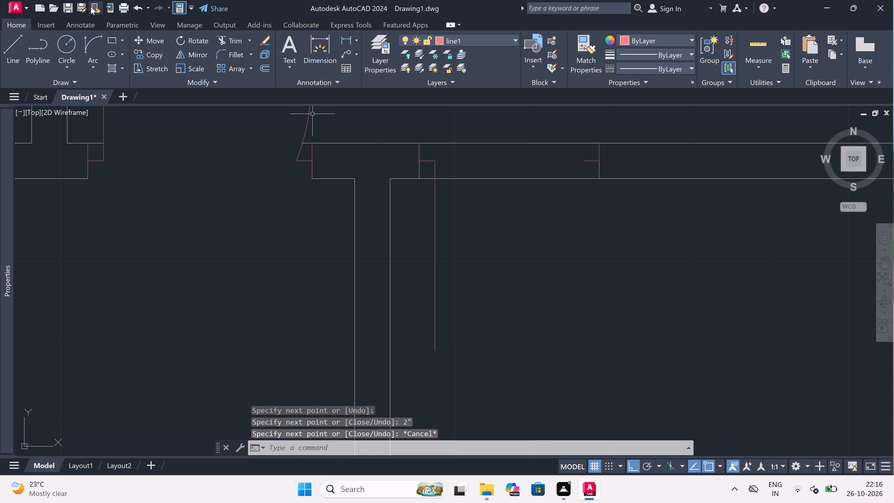
Draw the small right-hand room's door swing as a Start, End, Direction arc from the leaf's lower end to the opposite stub's end.
click(95, 44)
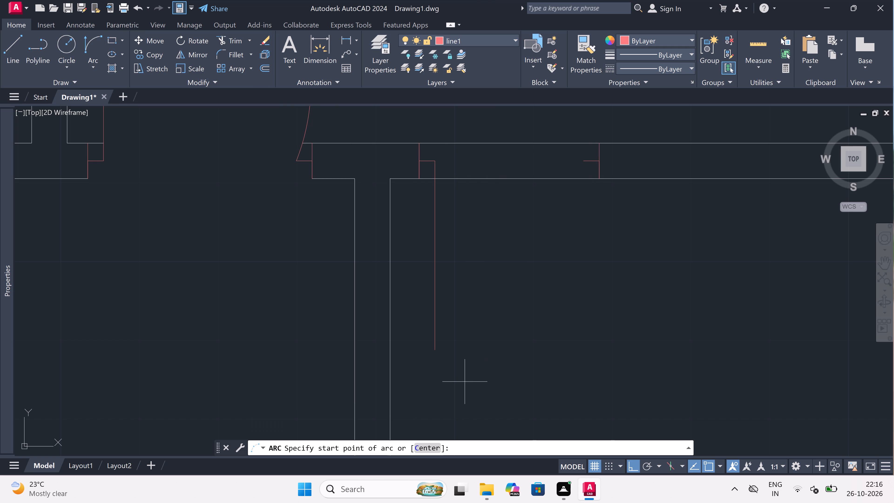
click(438, 353)
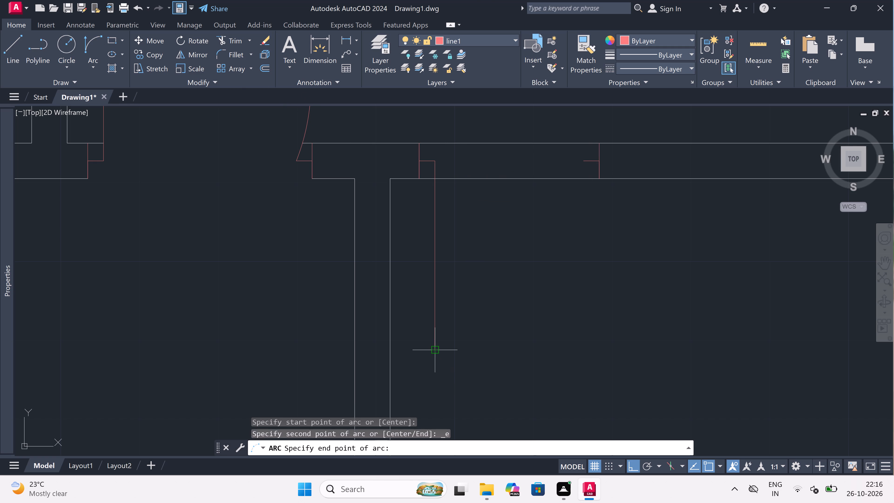
click(583, 163)
click(664, 291)
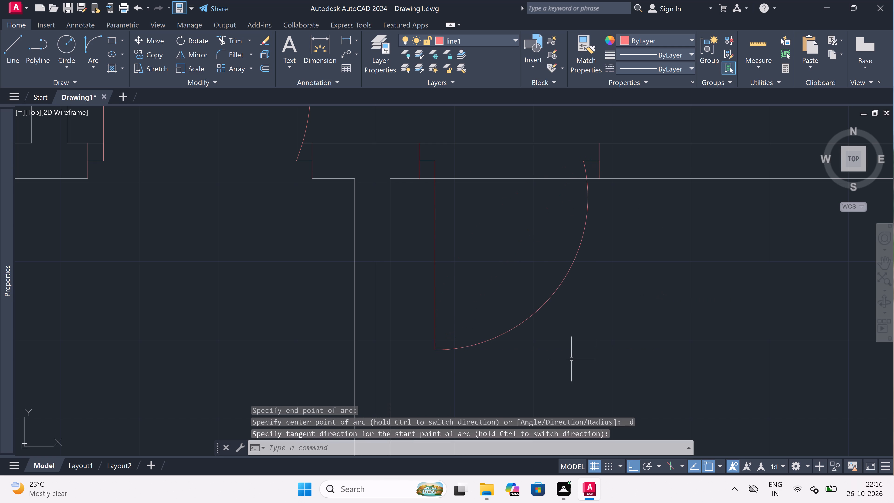
Trim both wall lines between the jambs of the small right-hand room's 2' door.
text(tr)
key(space)
drag(486, 250, 485, 243)
drag(490, 136, 490, 138)
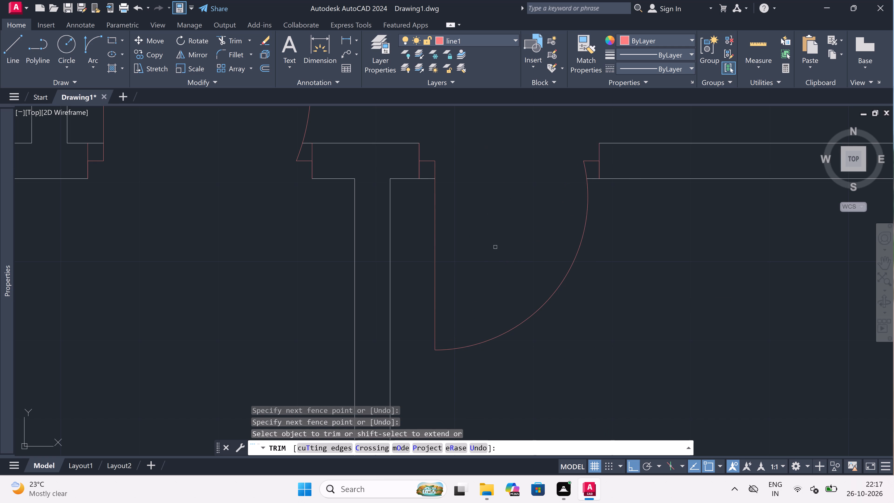
key(Escape)
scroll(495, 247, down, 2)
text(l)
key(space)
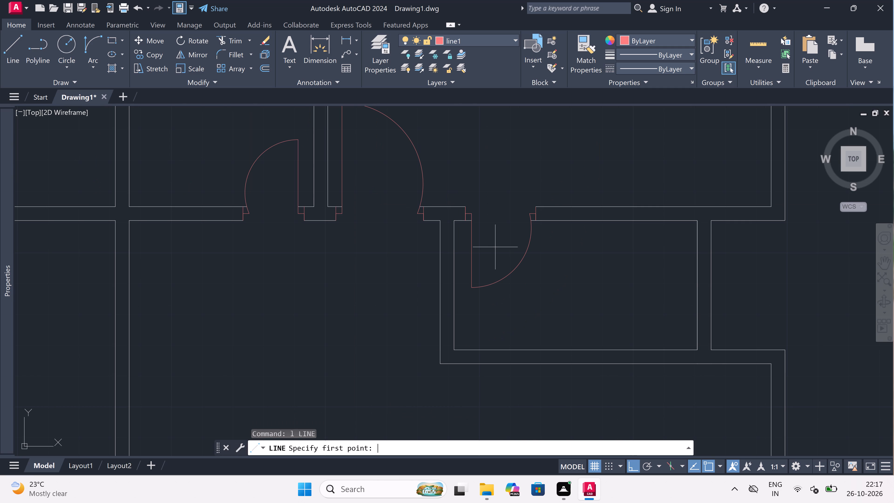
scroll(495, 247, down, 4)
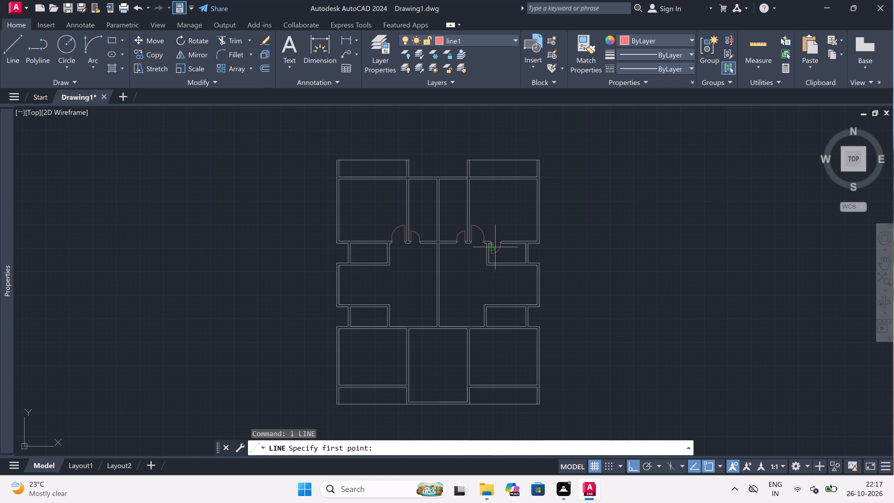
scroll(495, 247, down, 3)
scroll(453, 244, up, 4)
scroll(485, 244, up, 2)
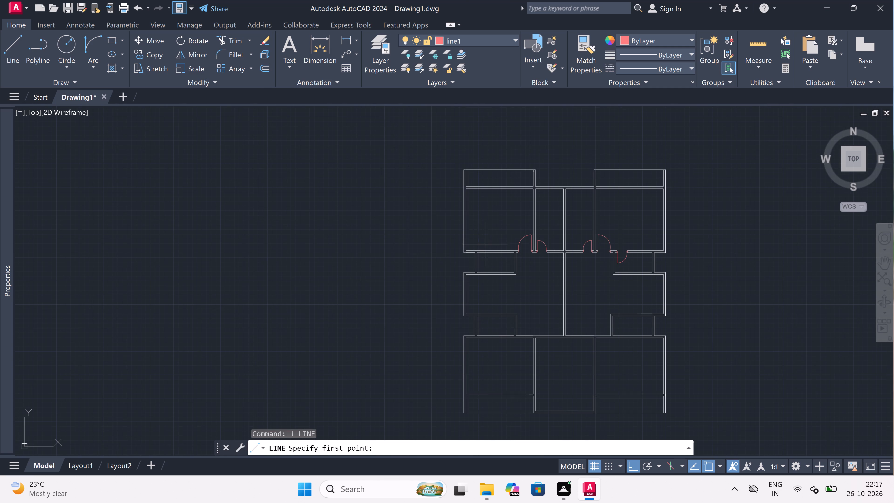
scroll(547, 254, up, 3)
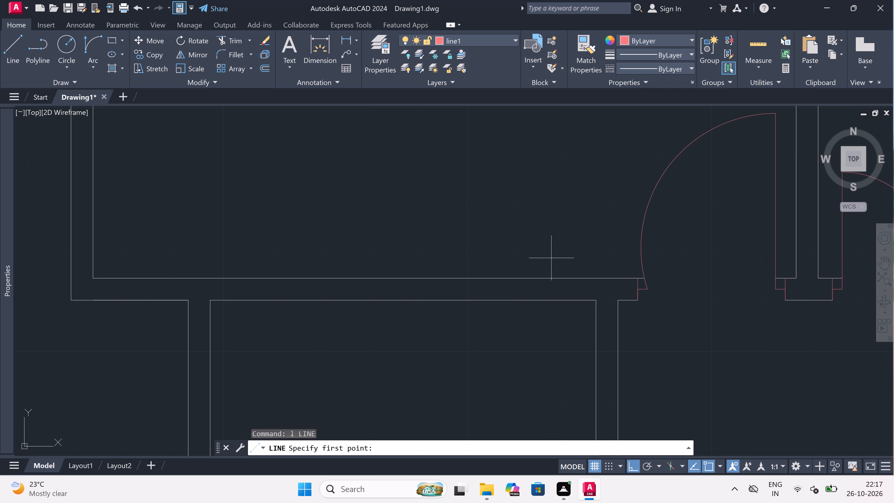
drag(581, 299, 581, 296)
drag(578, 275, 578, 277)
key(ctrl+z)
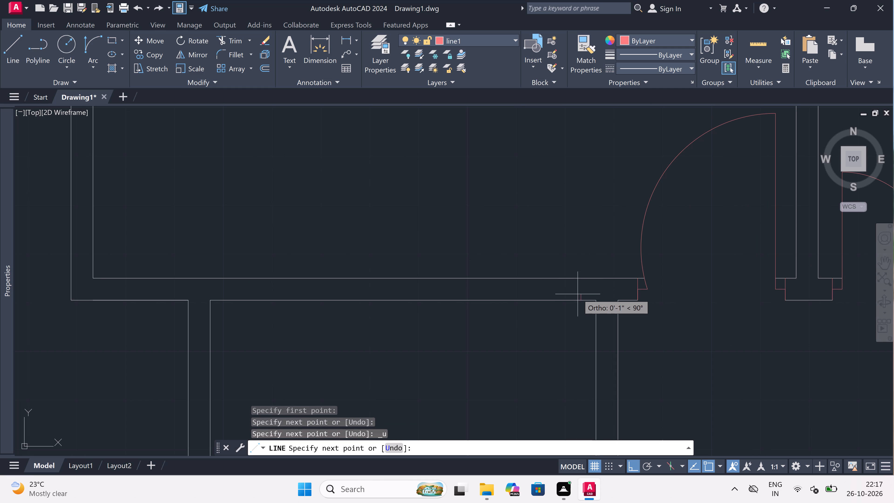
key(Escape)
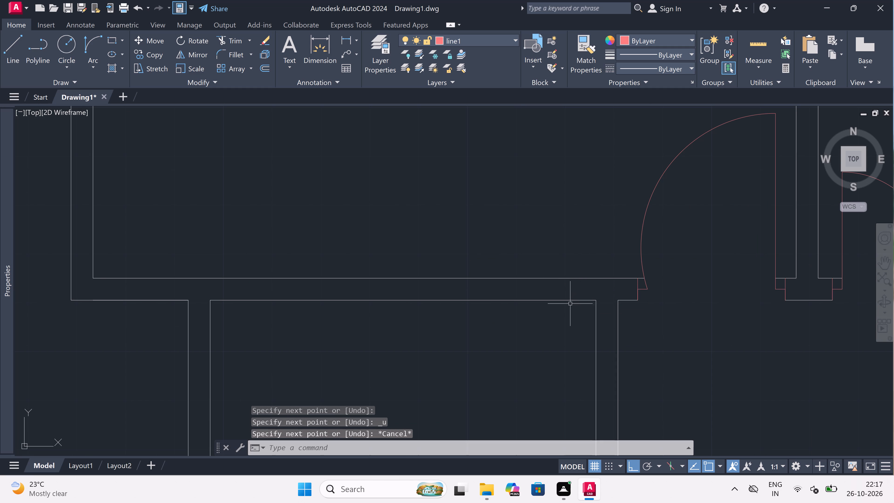
Draw the hinge-side jamb across the top wall of the middle lower room near its right corner, with a 2" midpoint stub leftward and a 2' leaf downward.
key(space)
click(577, 300)
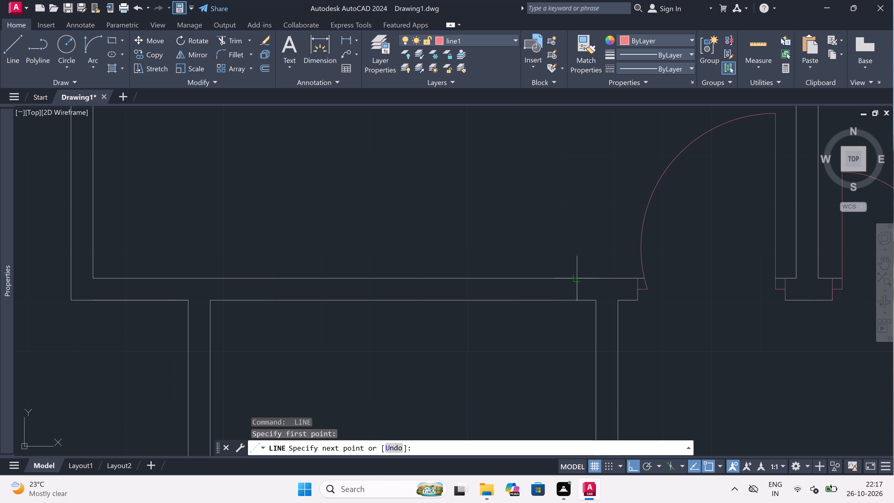
click(578, 279)
drag(579, 287, 574, 287)
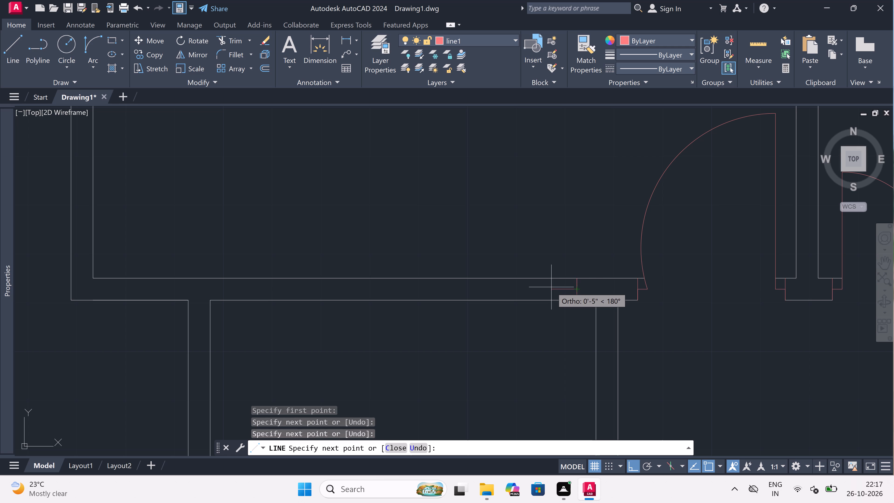
text(2")
key(space)
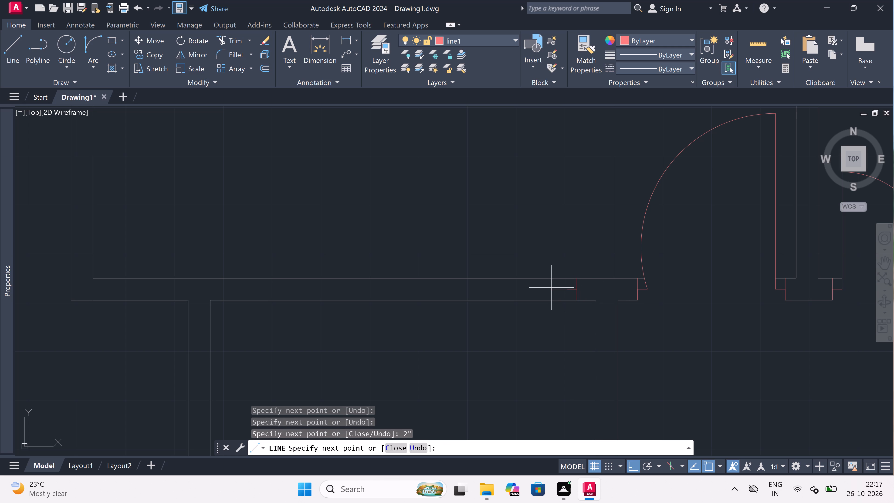
text(2')
key(space)
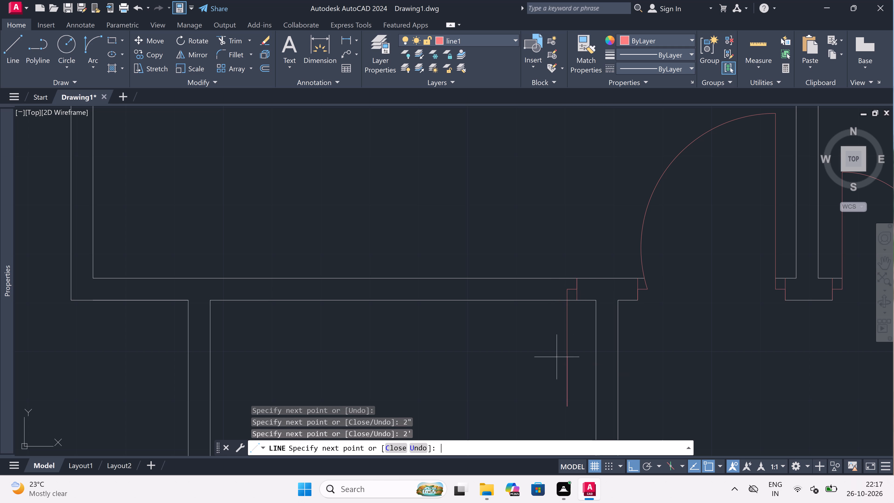
key(Escape)
Draw the middle lower room's opposite jamb line across its top wall, with a 2" stub from its midpoint toward the 2' leaf.
key(space)
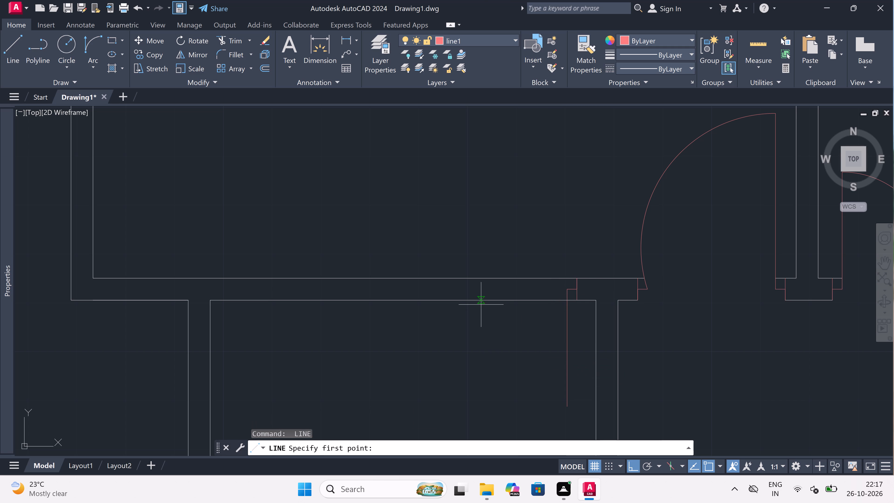
click(481, 305)
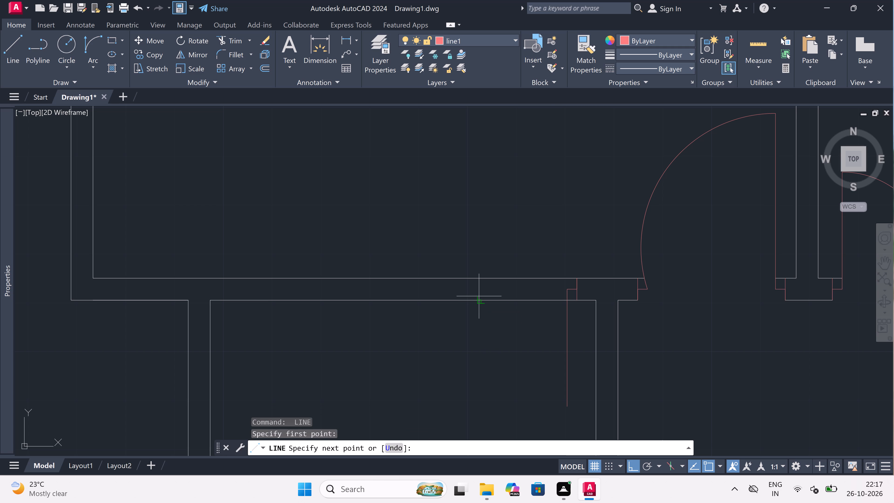
click(481, 276)
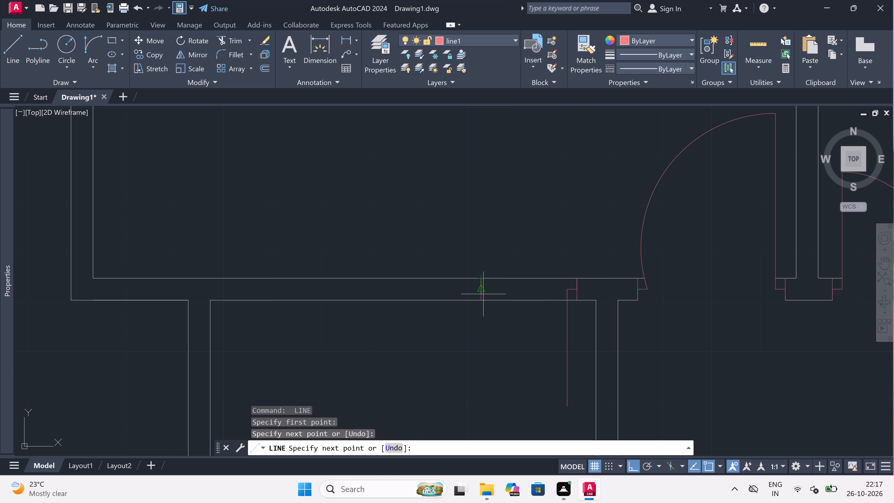
drag(482, 291, 487, 291)
key(2)
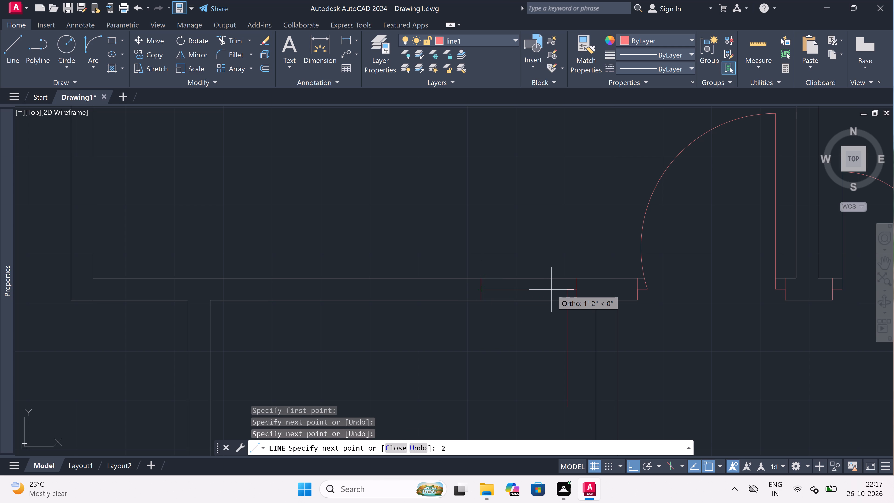
text(")
key(space)
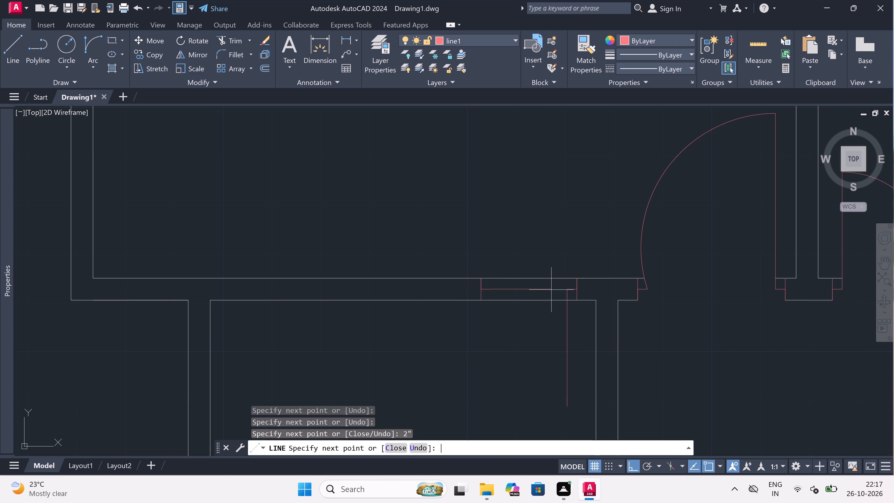
key(Escape)
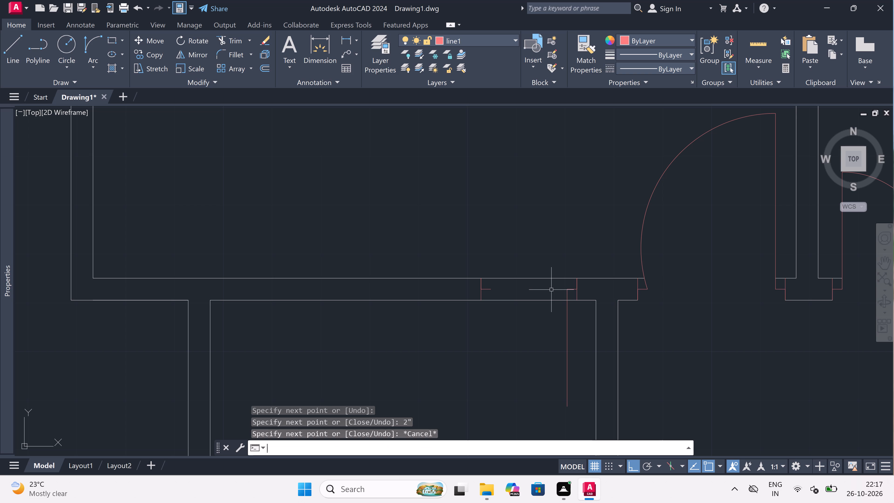
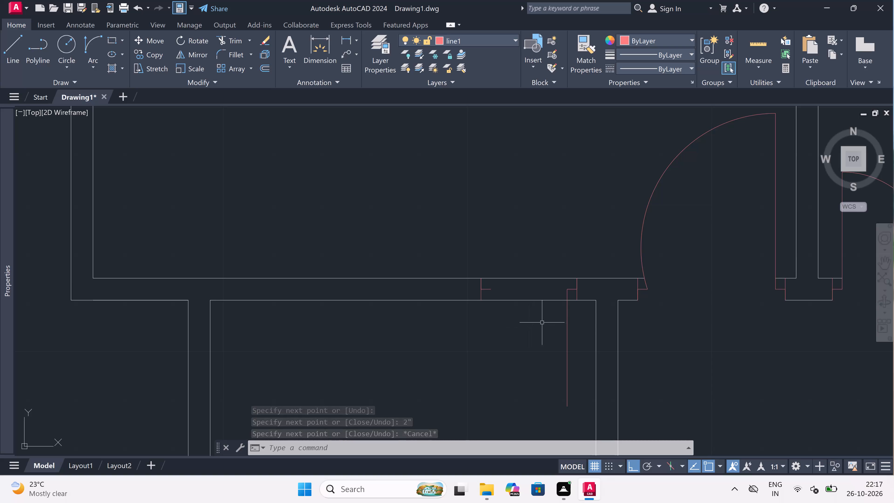
Draw the door swing arc from the free end of the upper small room's door leaf to the opposite jamb stub.
click(92, 45)
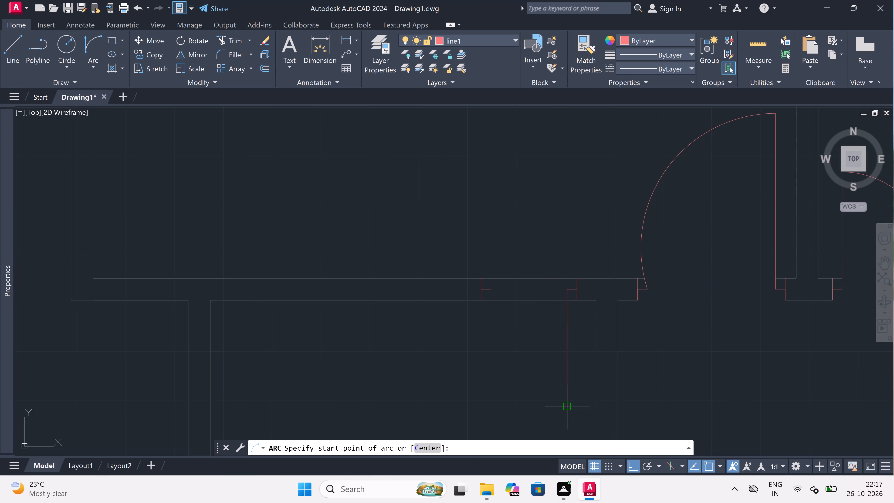
drag(571, 407, 569, 404)
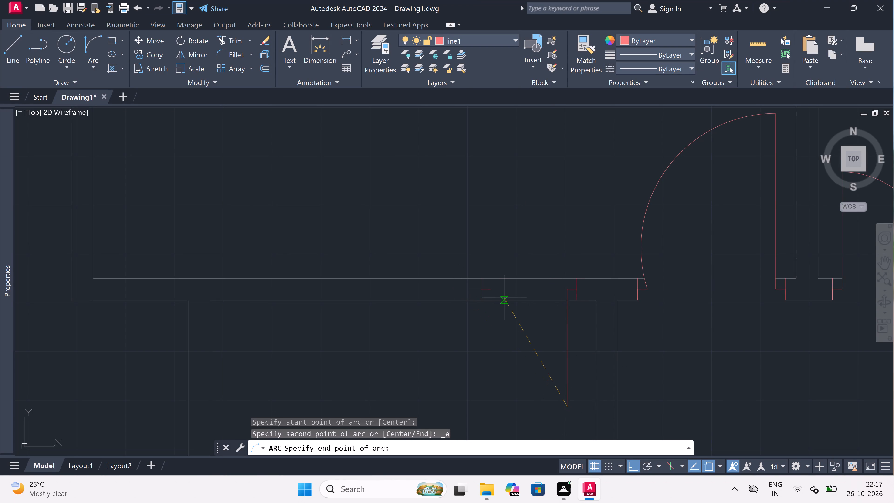
click(492, 292)
click(447, 330)
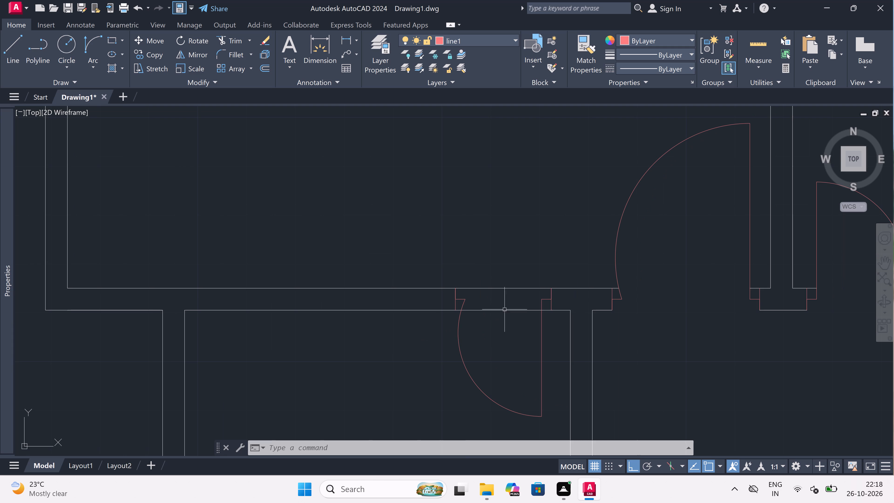
Trim the two wall lines crossing the upper small room's door opening between its jambs.
scroll(483, 292, down, 3)
scroll(484, 300, up, 2)
text(tr)
key(space)
drag(484, 299, 486, 289)
click(486, 252)
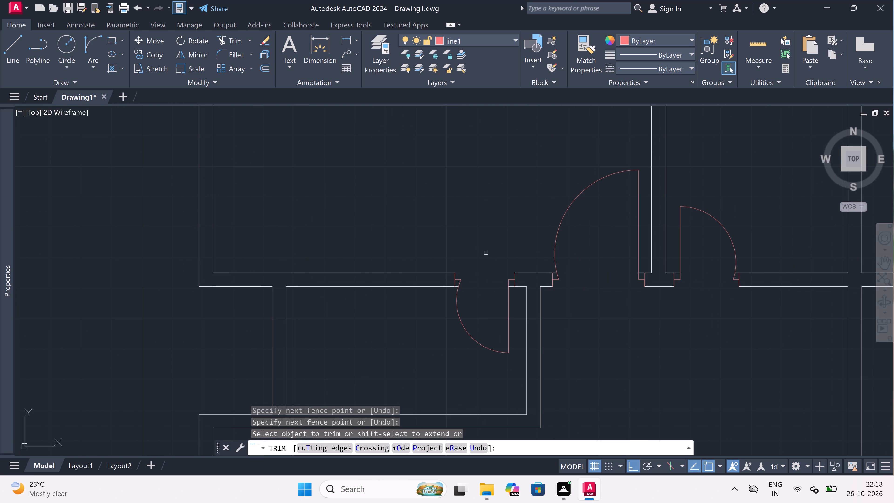
key(Escape)
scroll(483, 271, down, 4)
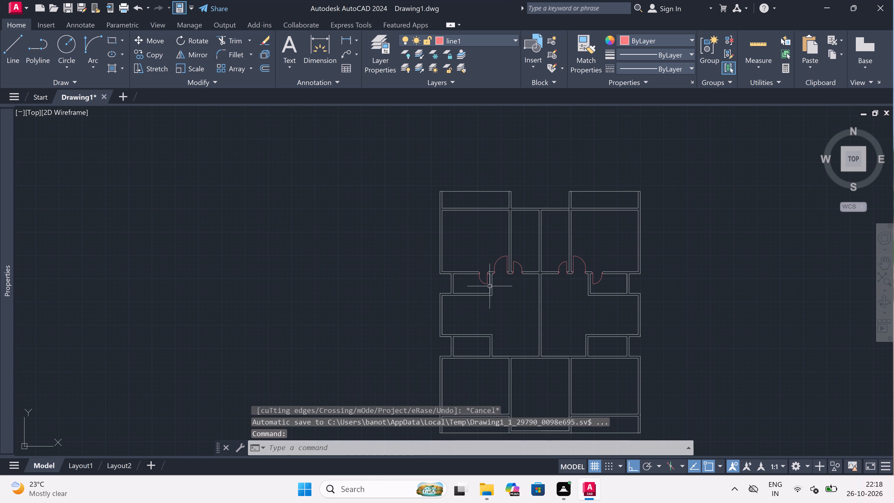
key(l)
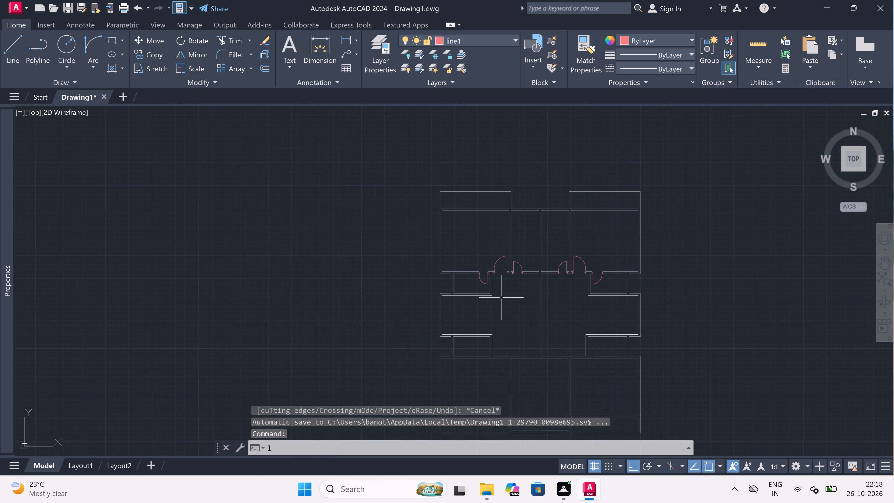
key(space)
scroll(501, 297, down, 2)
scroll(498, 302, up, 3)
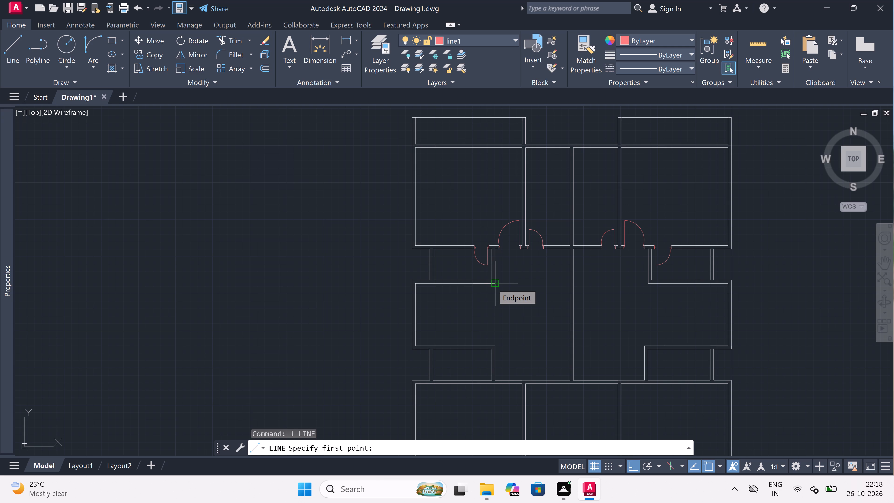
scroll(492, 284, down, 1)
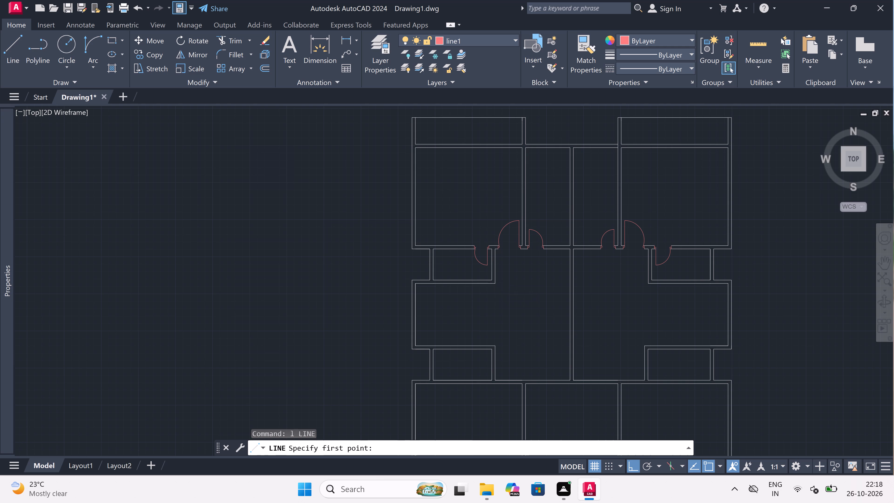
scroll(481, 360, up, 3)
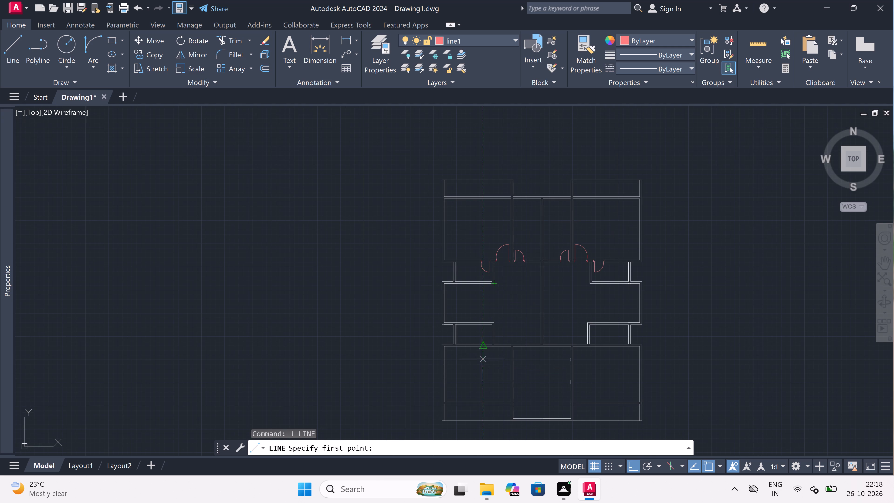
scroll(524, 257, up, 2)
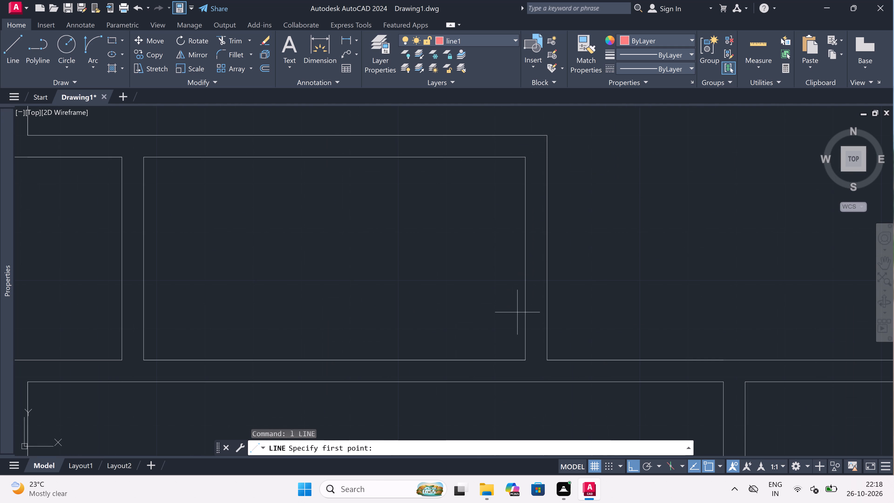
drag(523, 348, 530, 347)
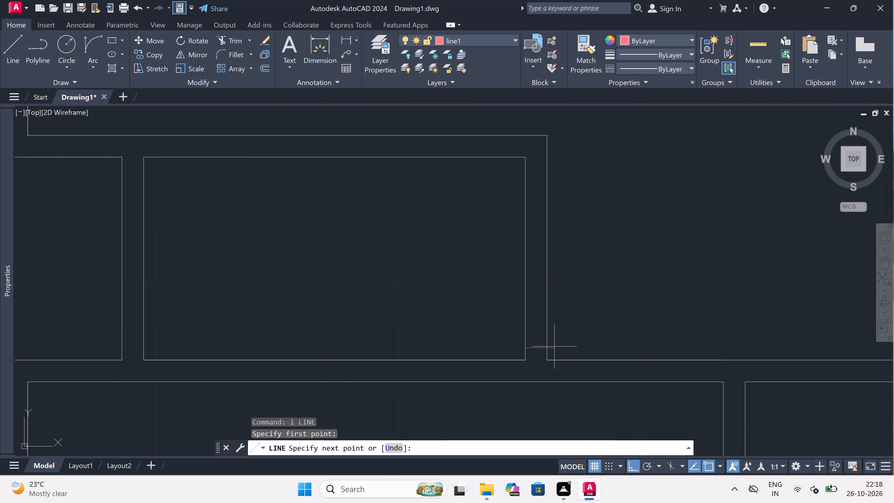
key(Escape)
Draw the lower jamb line across the east wall of the lower-left small room, with a 2" midpoint stub upward and a 2' door leaf inward.
key(space)
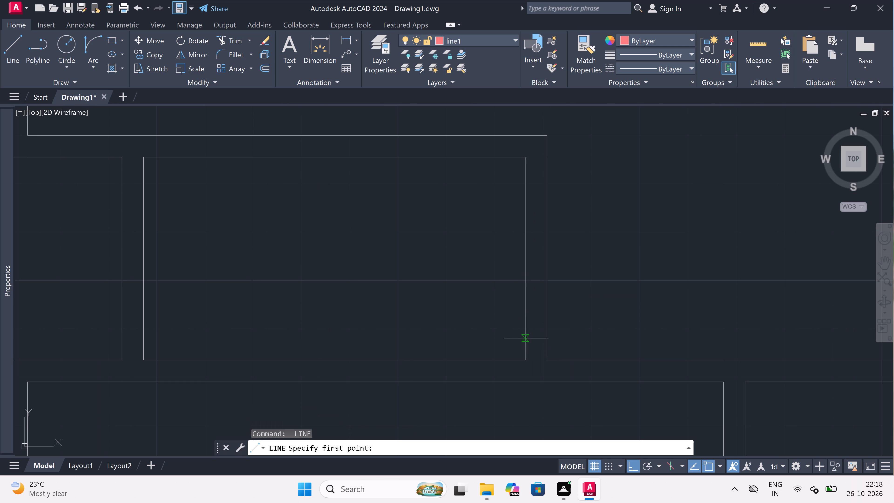
click(525, 340)
drag(543, 340, 543, 340)
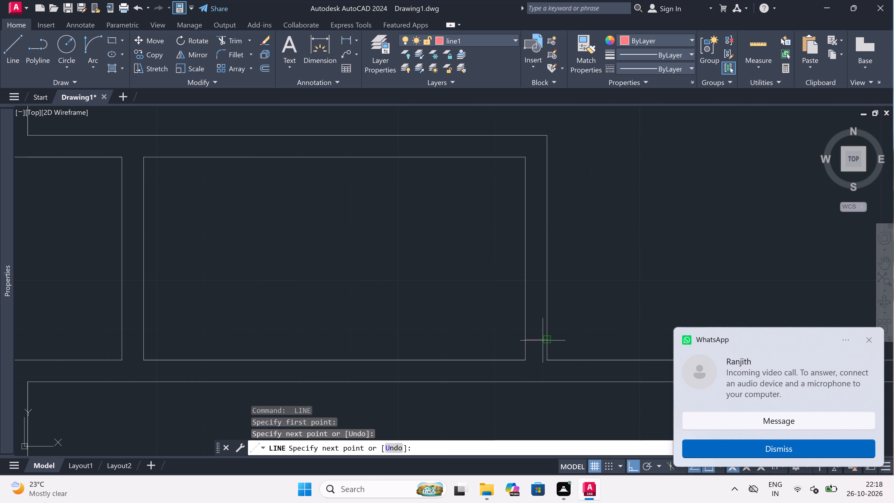
drag(543, 340, 538, 339)
click(524, 338)
drag(534, 339, 534, 330)
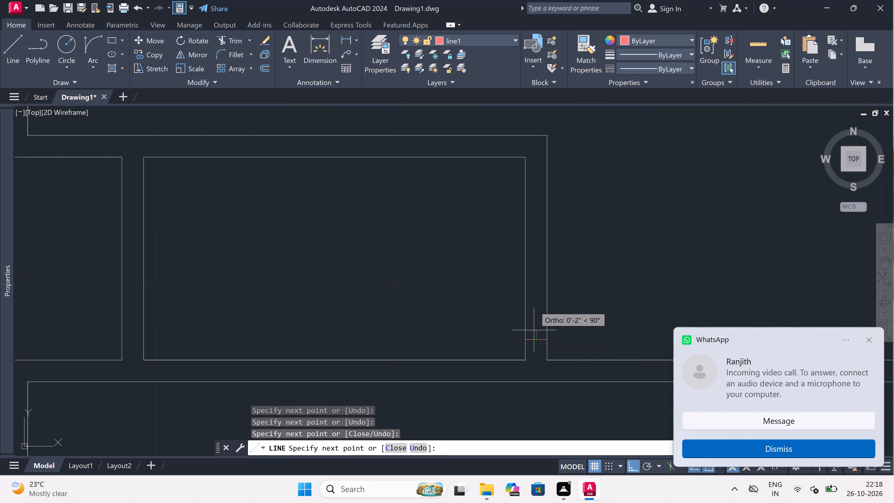
text(2")
key(space)
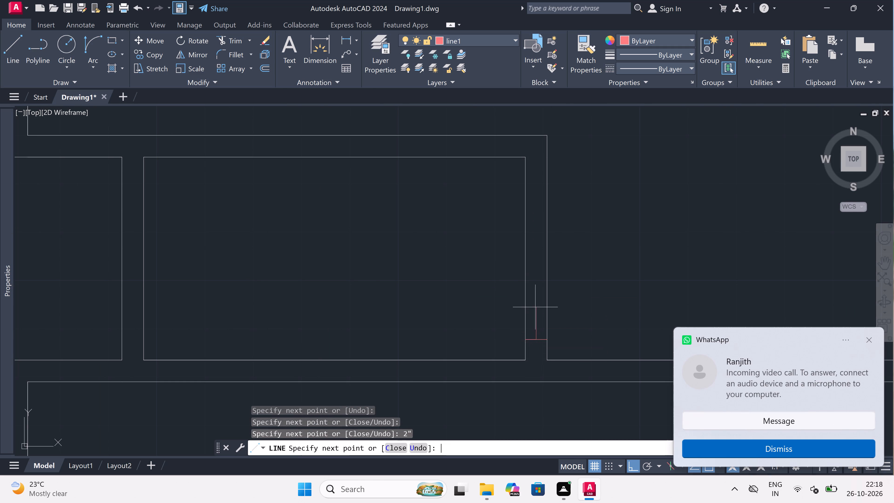
text(2')
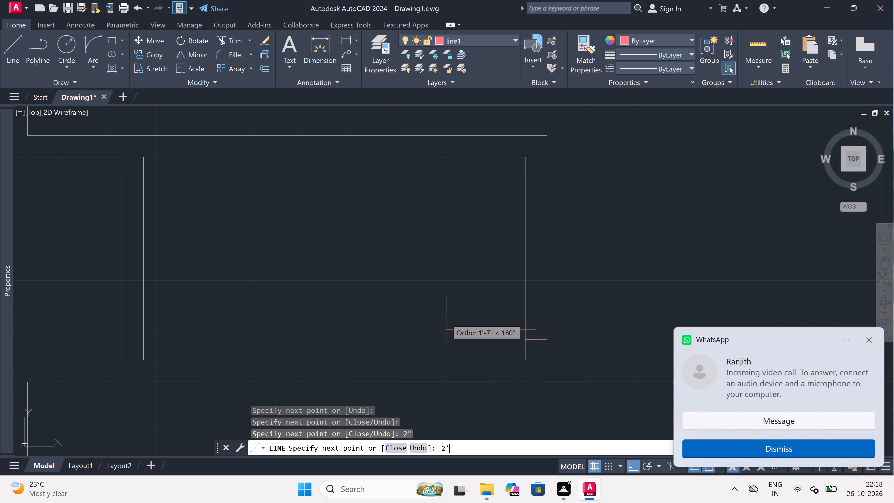
key(space)
key(Escape)
Draw the upper jamb line across the same wall, with a 2" stub downward from its midpoint.
key(space)
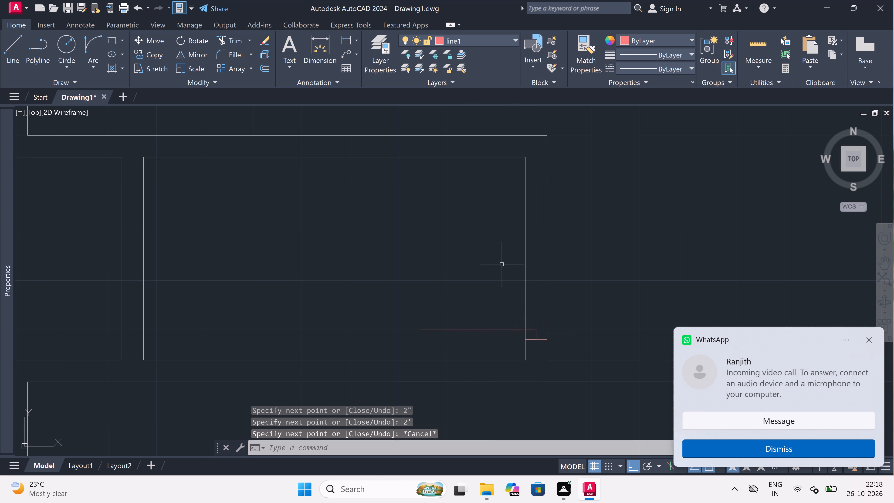
click(523, 242)
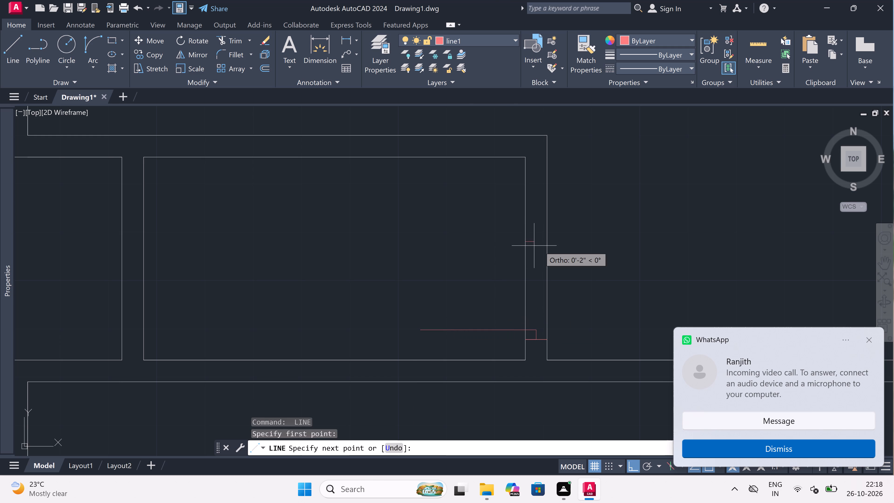
click(545, 246)
drag(536, 246, 536, 250)
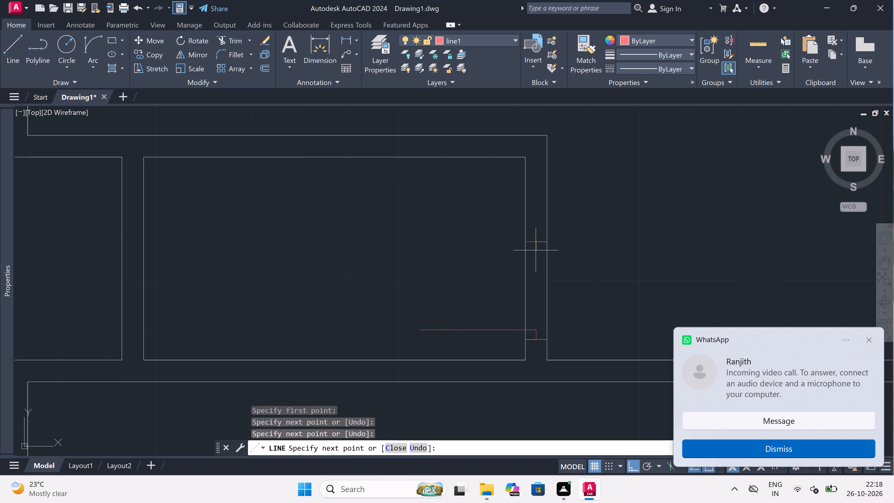
text(2")
key(space)
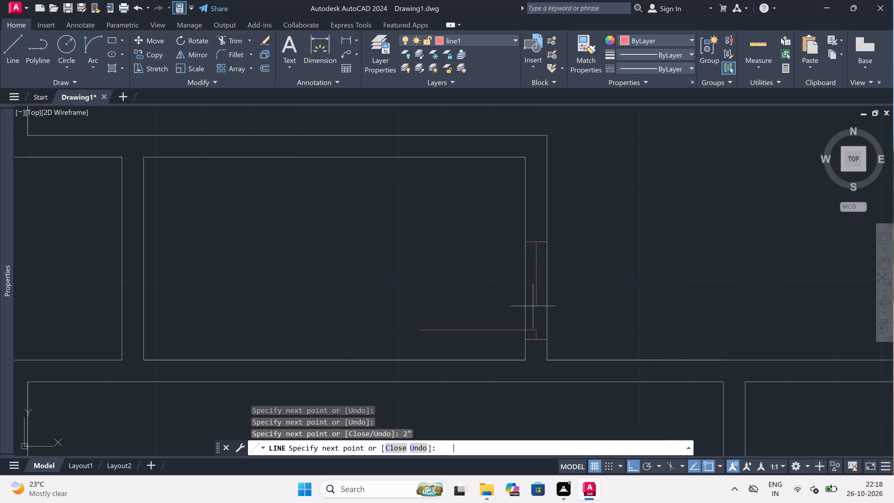
key(Escape)
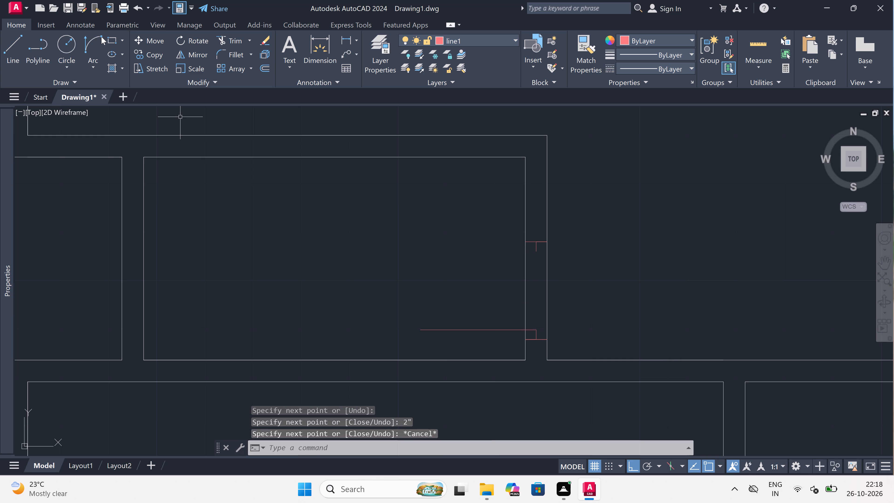
Draw the door swing arc from the free end of the 2' leaf to the upper jamb stub, bulging into the room.
drag(90, 48, 92, 48)
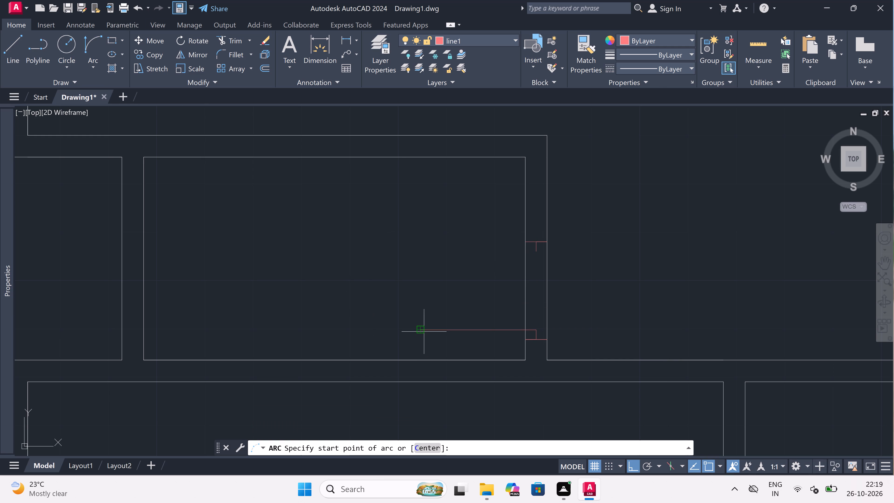
drag(420, 325, 427, 322)
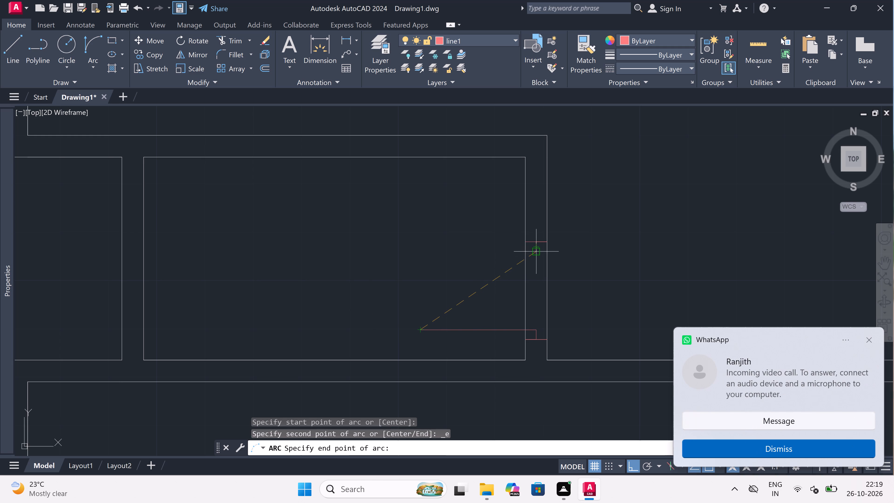
drag(537, 254, 531, 254)
click(464, 248)
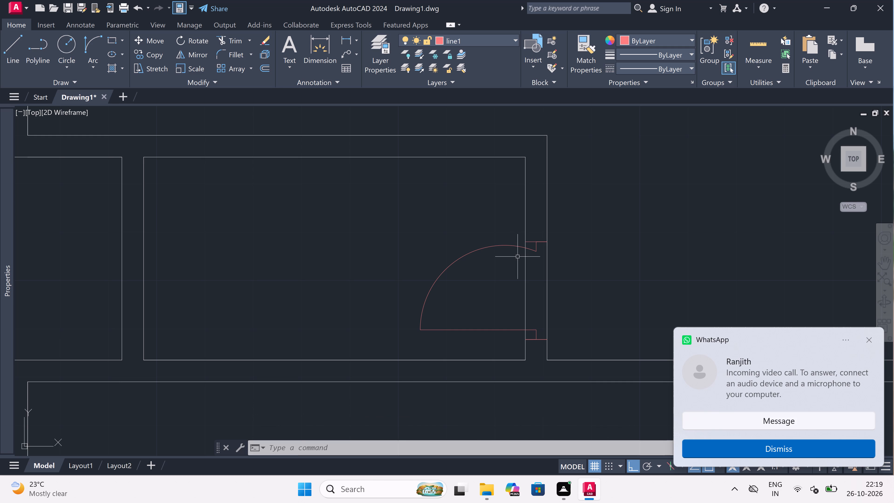
Trim both wall lines between the two jambs to open the lower-left small room's doorway.
text(tr)
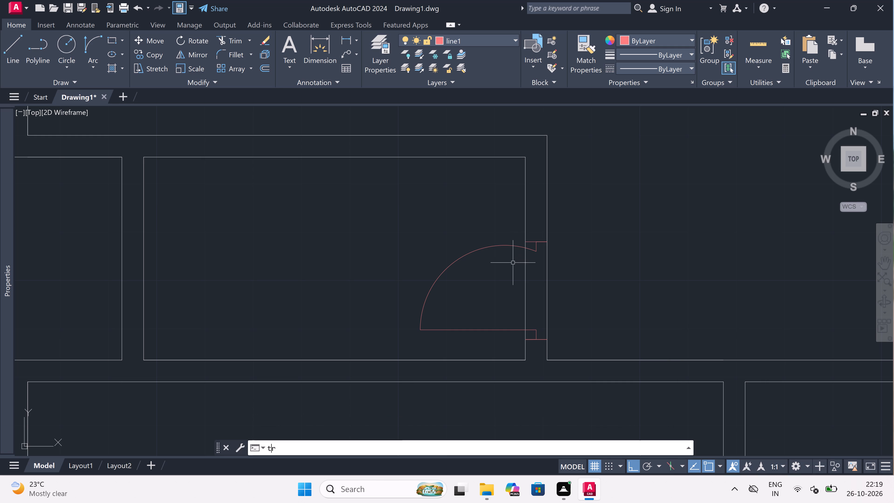
key(space)
click(504, 276)
click(567, 301)
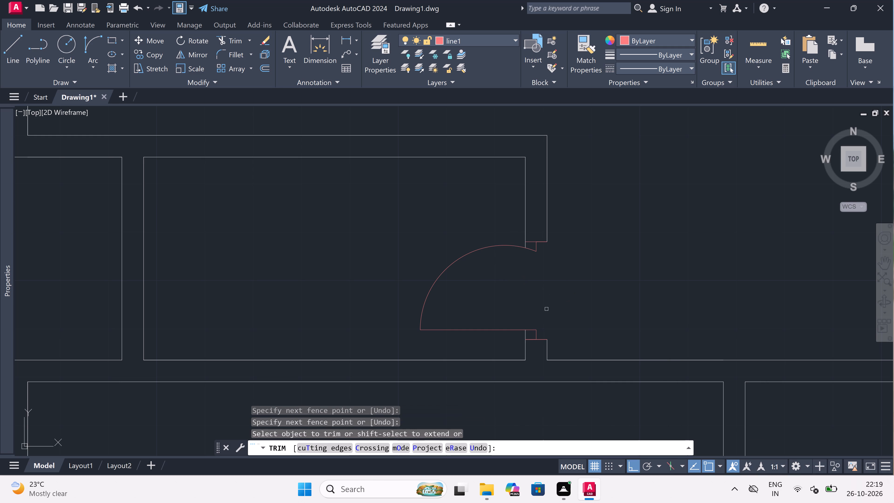
key(Escape)
Draw the lower jamb line across the west wall of the lower-right small room, with a 2" midpoint stub upward and a 2' door leaf inward.
scroll(413, 278, down, 3)
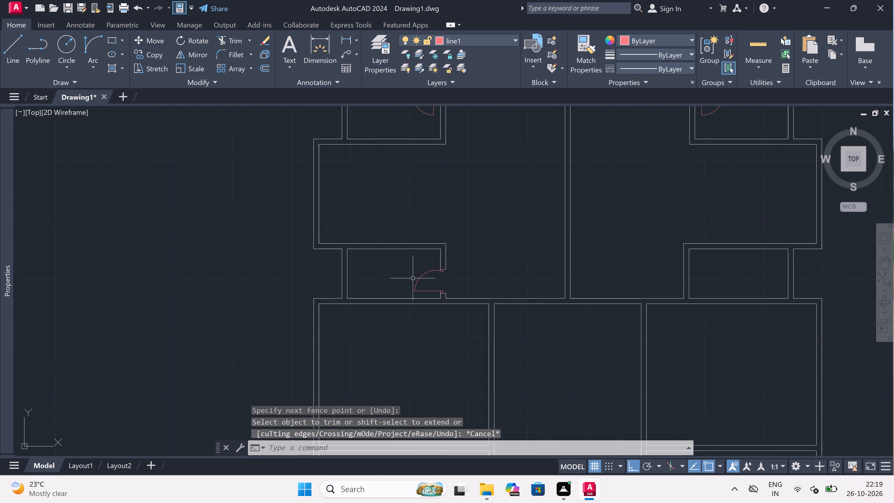
text(l)
key(space)
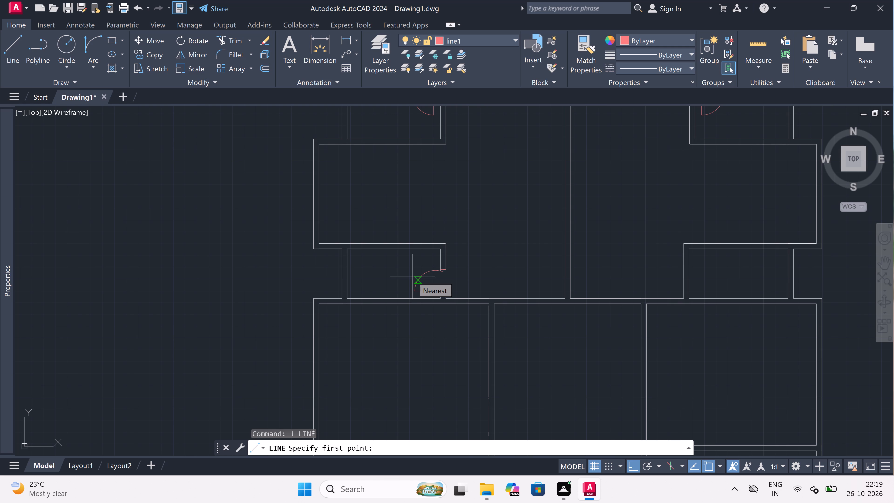
scroll(413, 277, down, 2)
scroll(441, 271, up, 3)
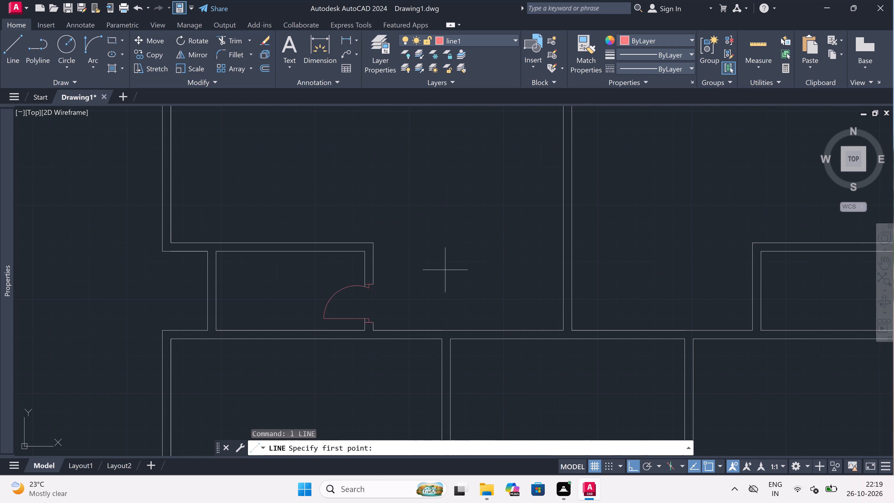
scroll(776, 341, up, 1)
scroll(635, 308, down, 3)
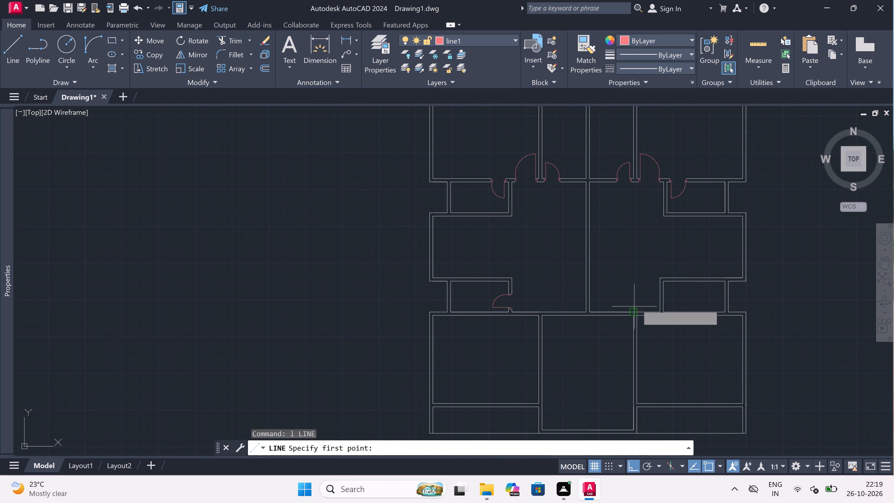
scroll(689, 298, up, 2)
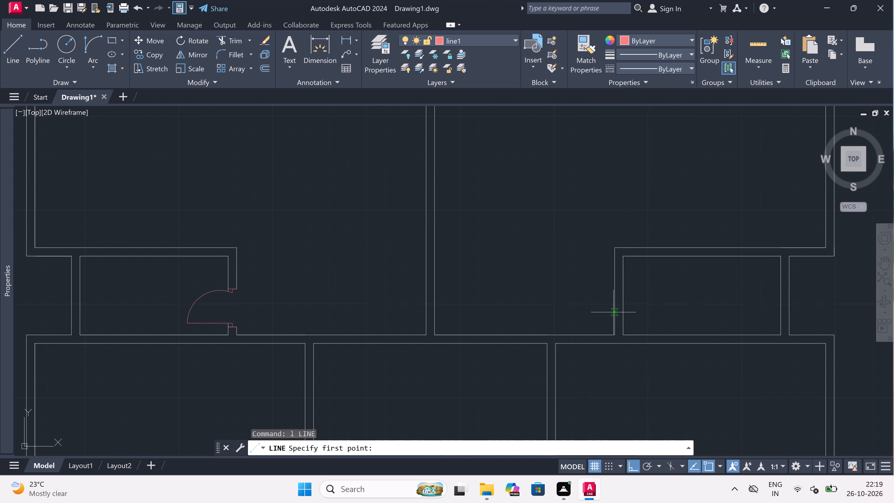
scroll(612, 324, up, 2)
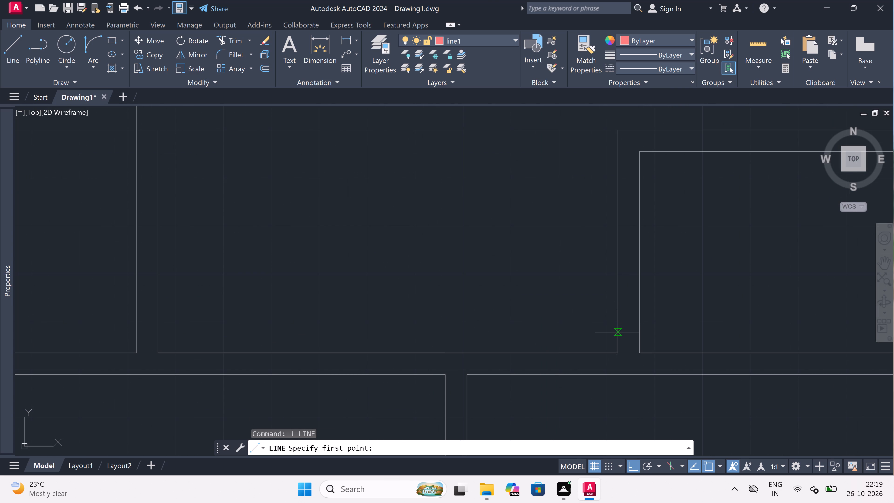
click(617, 332)
click(634, 332)
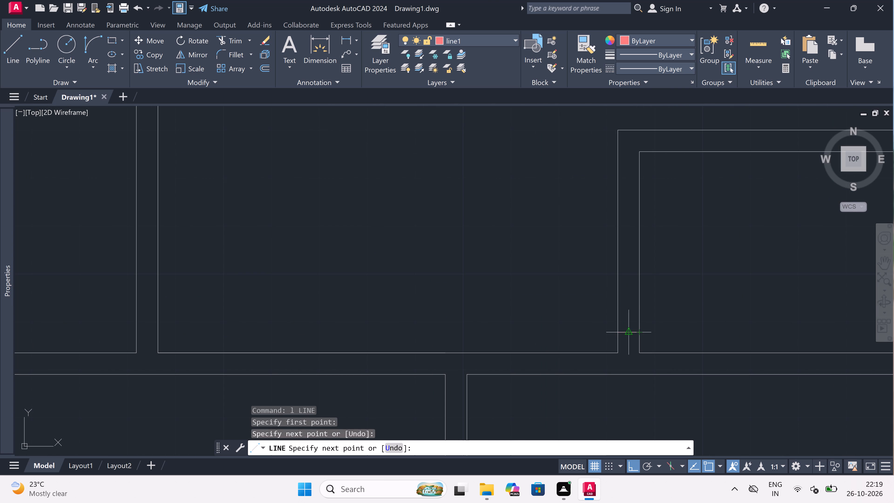
click(629, 330)
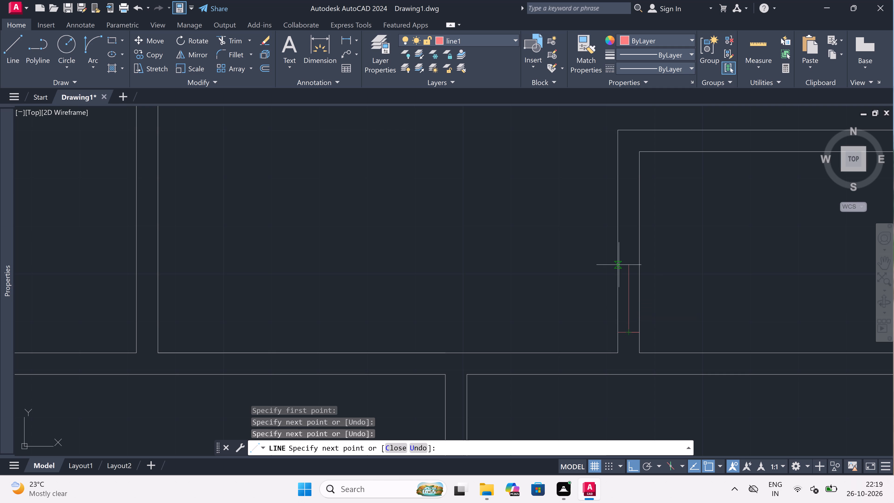
key(2)
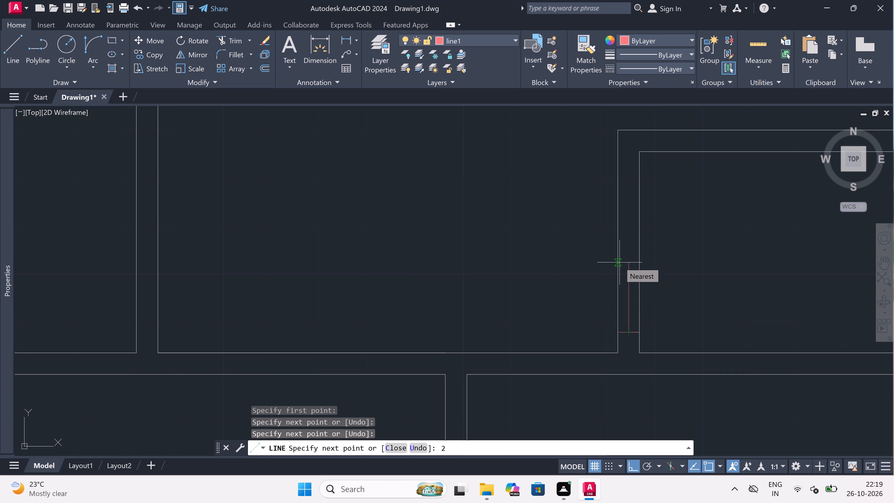
text(")
key(space)
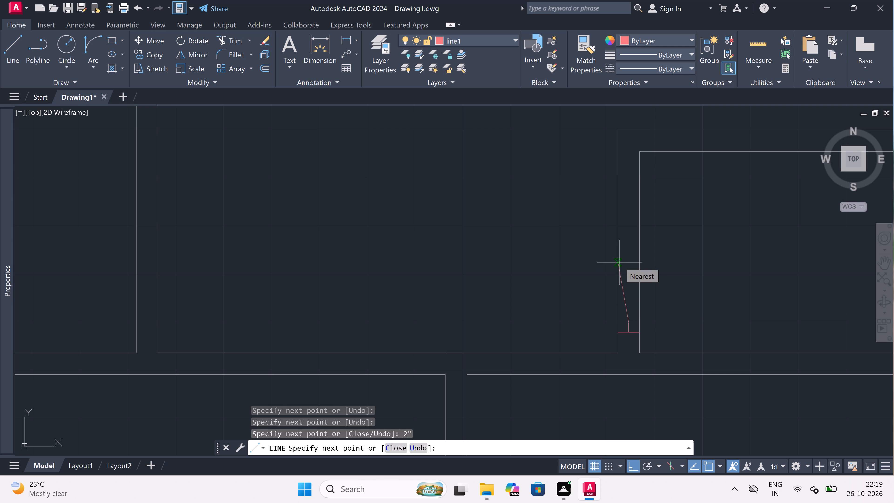
scroll(576, 270, down, 3)
scroll(650, 297, up, 3)
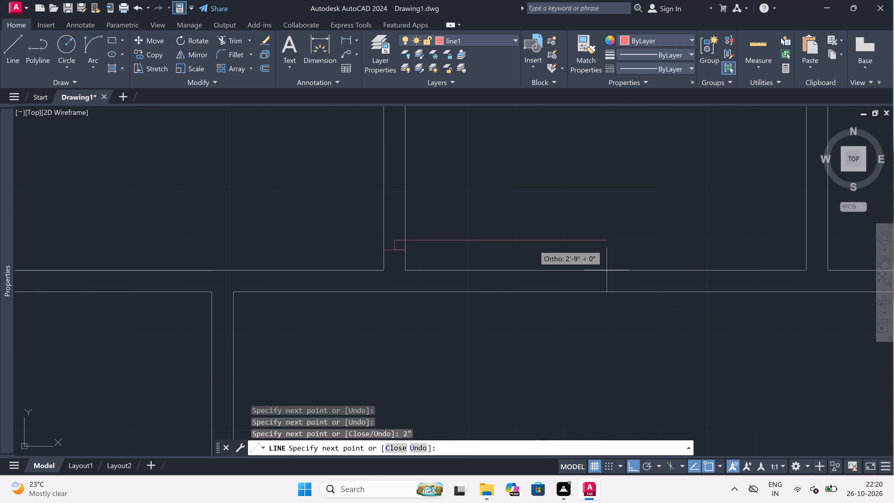
scroll(519, 243, down, 3)
scroll(454, 218, up, 3)
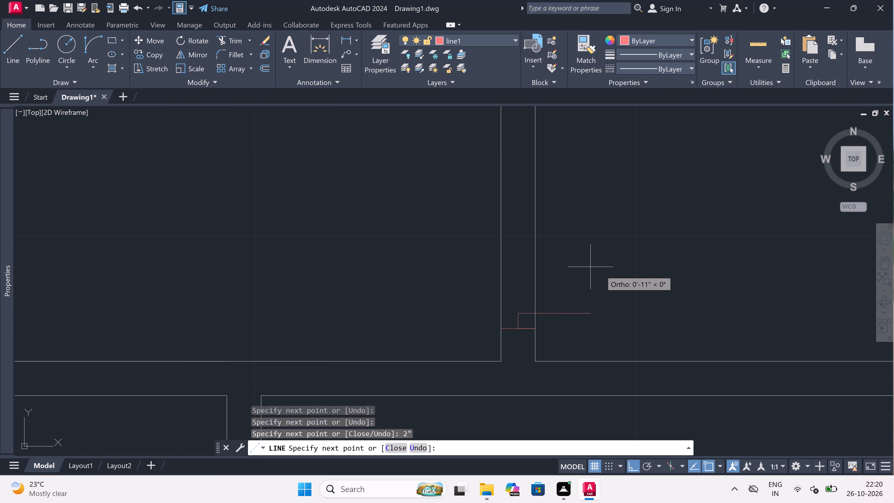
text(2')
key(space)
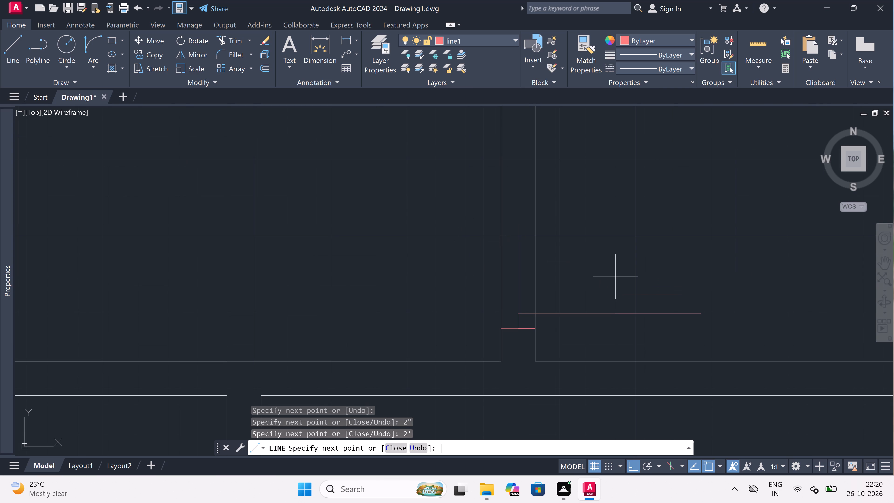
key(Escape)
Draw the upper jamb line across the same west wall, with a 2" stub downward from its midpoint.
key(space)
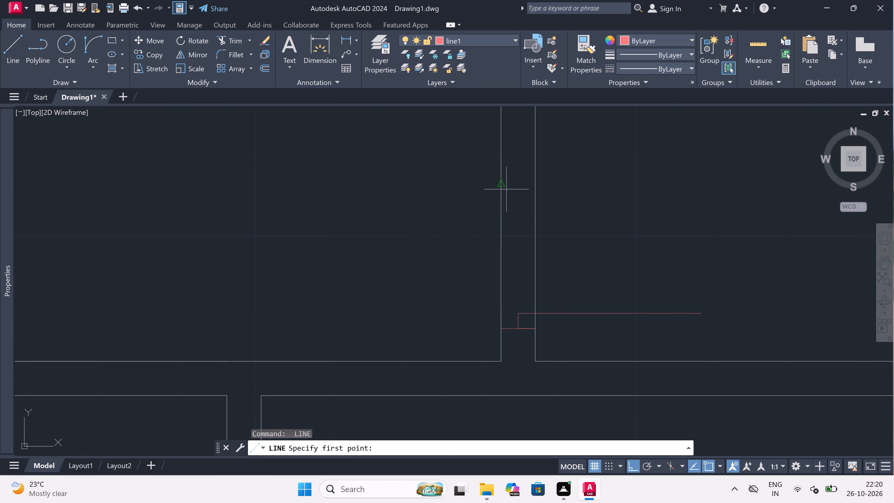
click(502, 177)
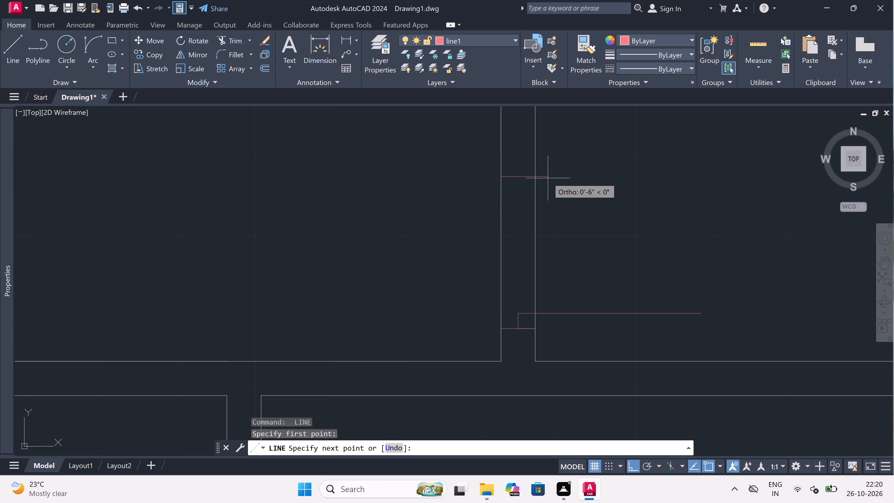
click(533, 178)
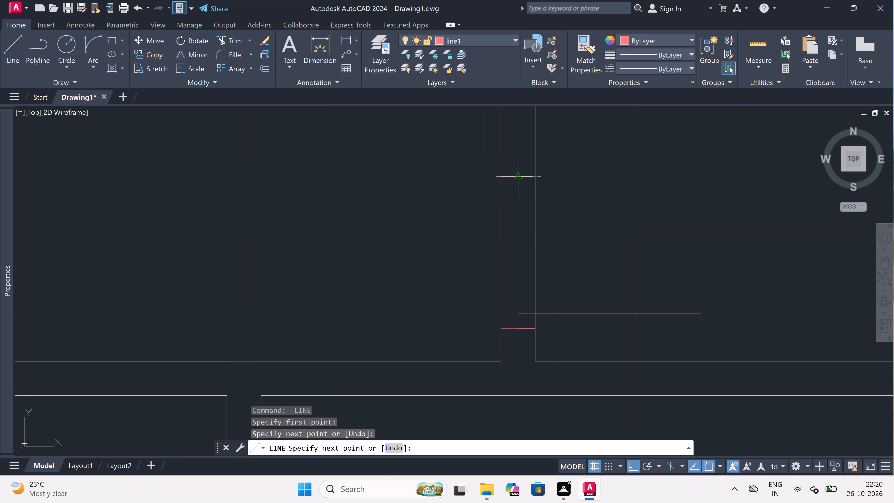
click(521, 178)
key(2)
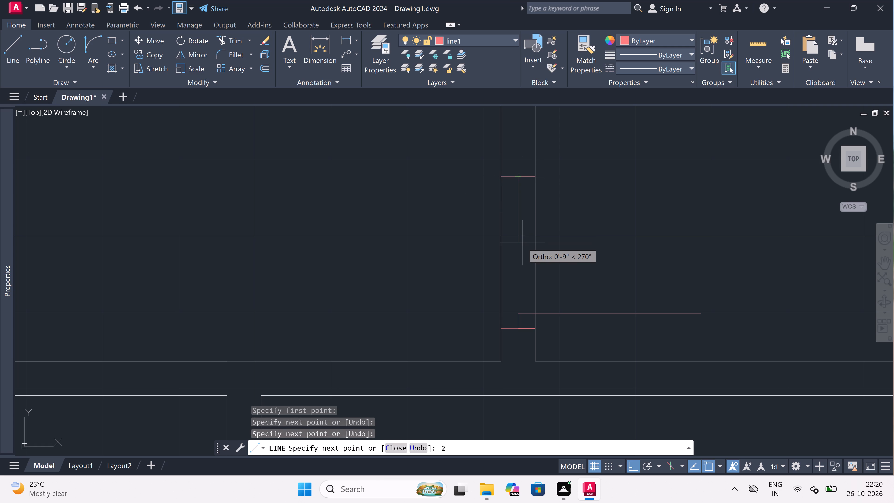
text(")
key(space)
key(Escape)
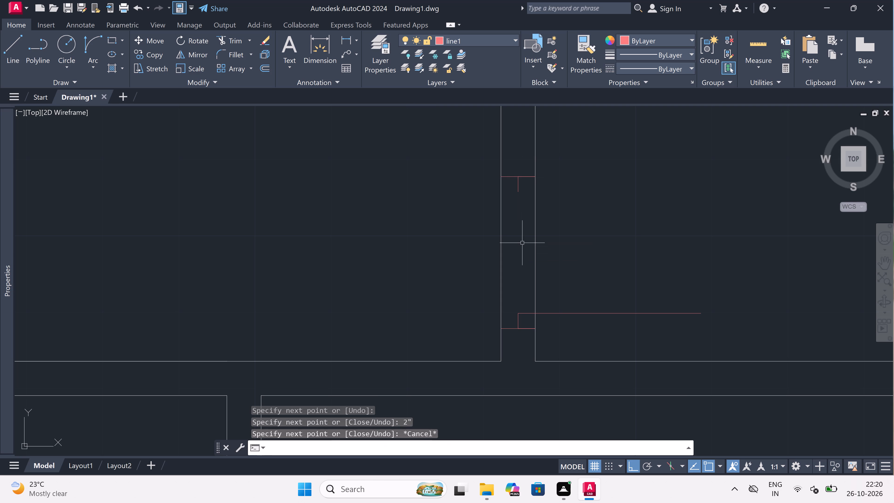
Draw the door swing arc from the free end of the 2' leaf to the upper jamb stub, bulging into the room.
drag(90, 42, 151, 66)
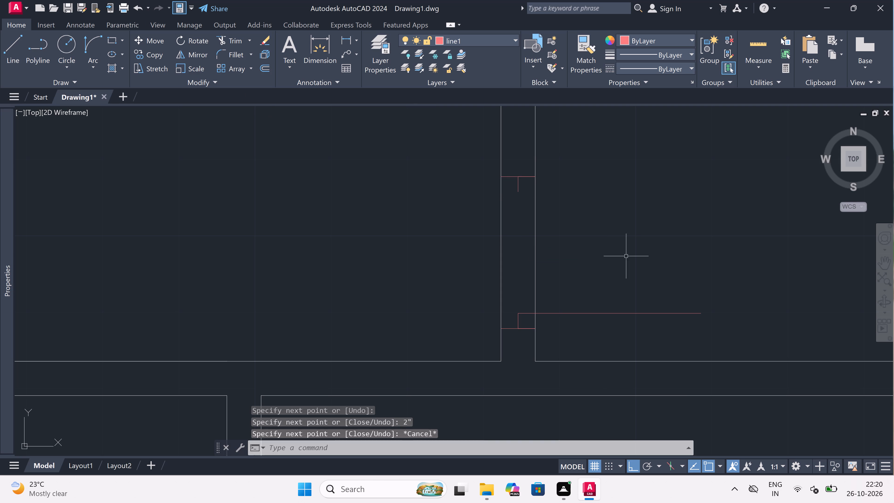
drag(91, 44, 95, 46)
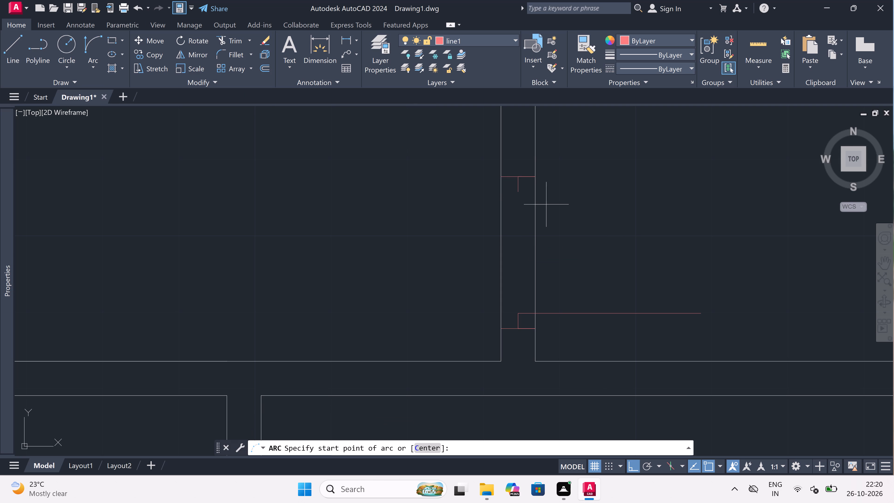
drag(703, 309, 682, 274)
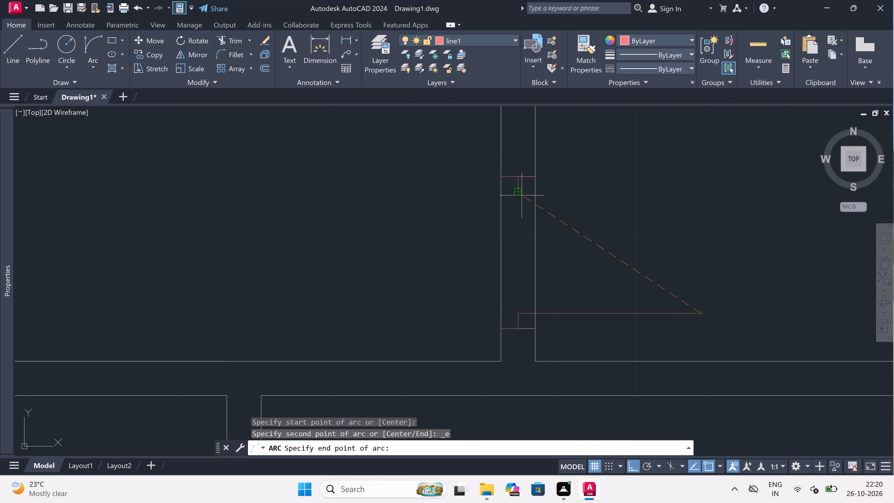
drag(520, 194, 530, 194)
click(643, 180)
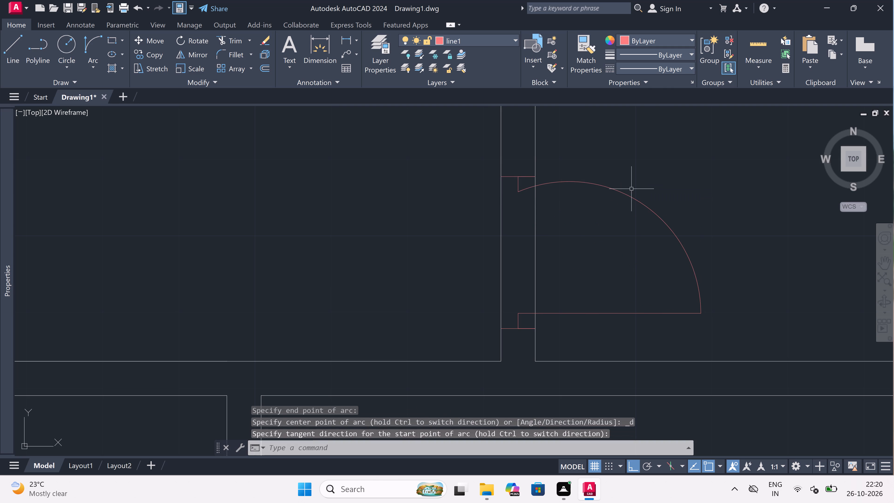
Trim both wall lines between the two jambs to open the lower-right small room's doorway.
key(t)
text(r)
key(space)
drag(579, 237, 552, 232)
click(418, 230)
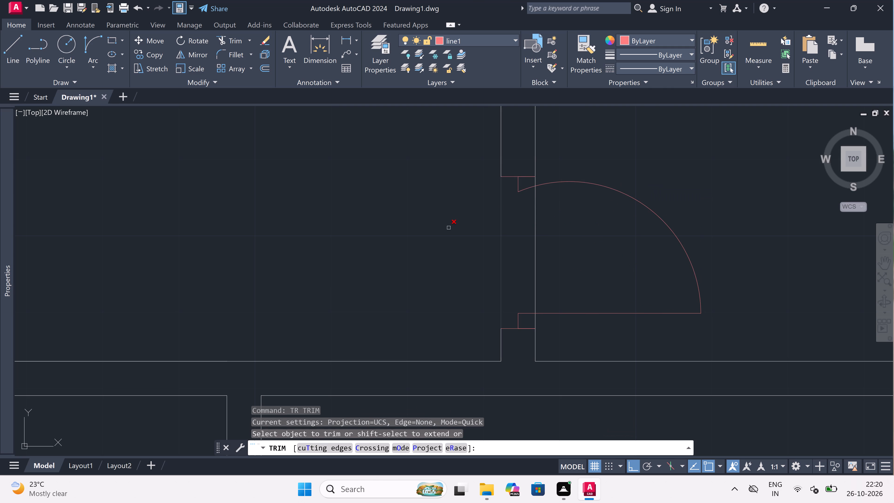
drag(529, 234, 533, 233)
drag(551, 229, 532, 228)
click(393, 226)
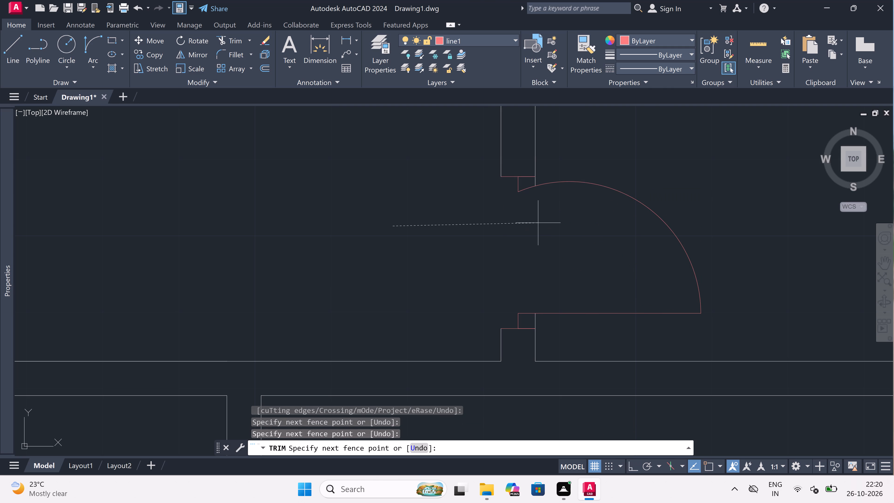
key(Escape)
Draw the east jamb line across the upper-left room's north wall near its east corner, with a 2" midpoint stub westward and a 2' leaf upward.
scroll(538, 221, down, 5)
scroll(512, 235, up, 1)
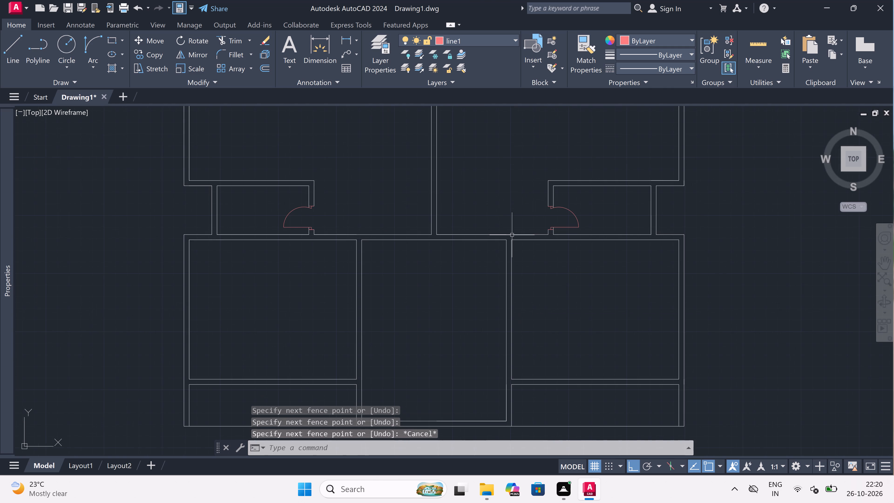
key(l)
key(space)
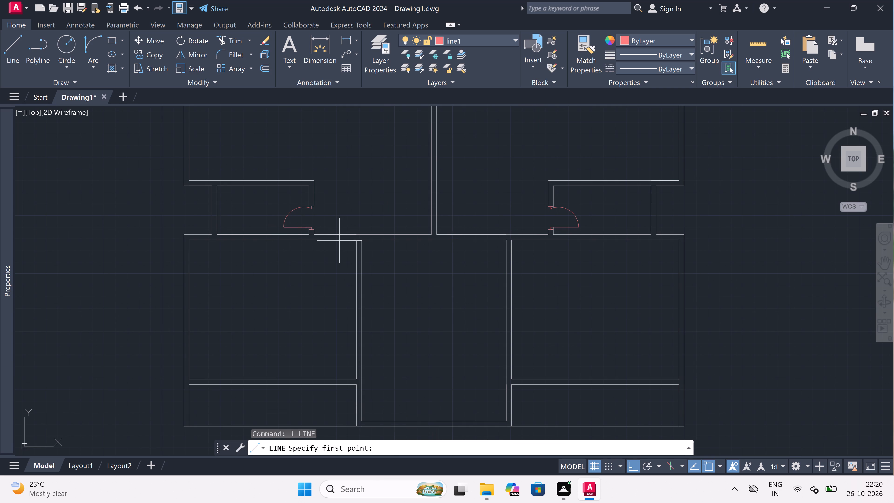
scroll(342, 241, down, 4)
scroll(330, 120, up, 4)
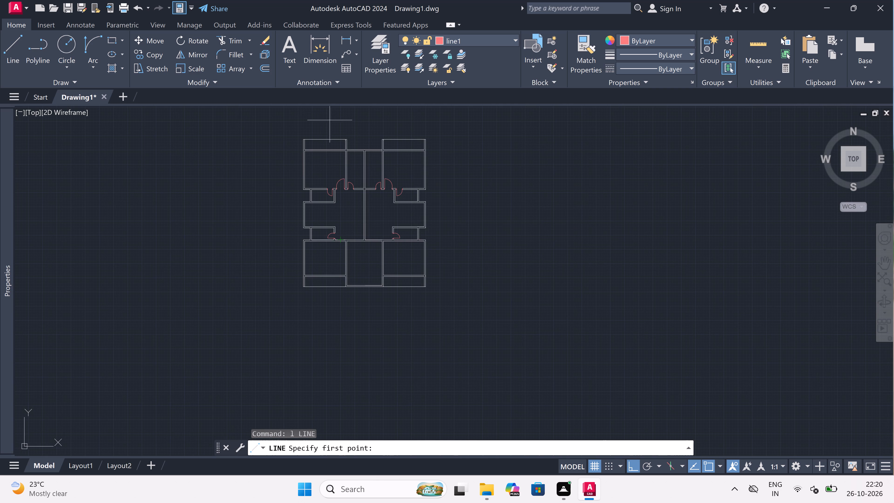
scroll(410, 322, up, 3)
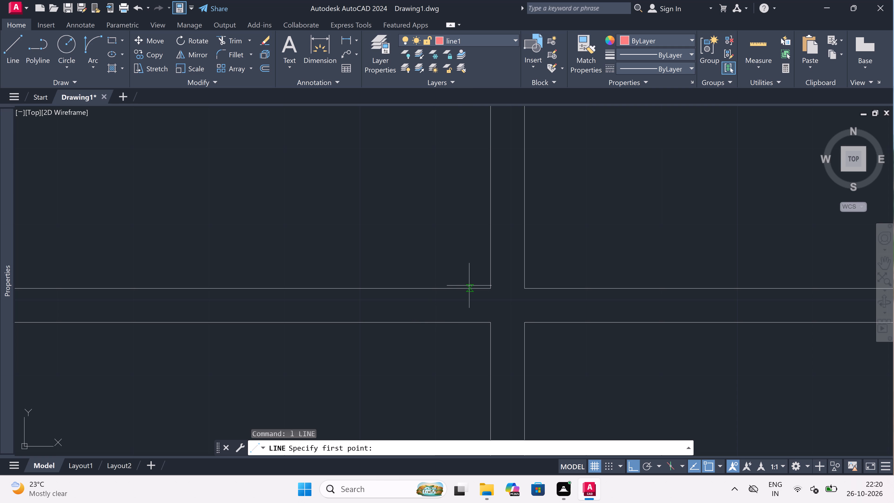
click(461, 289)
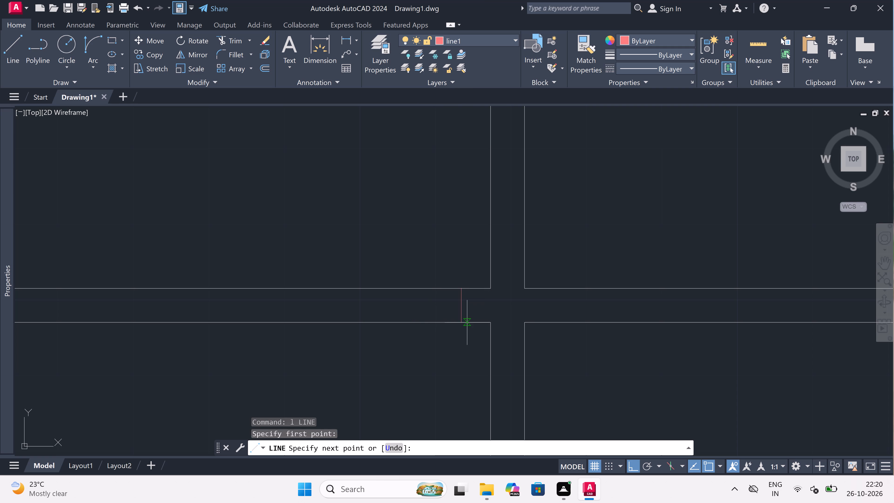
drag(459, 326, 459, 323)
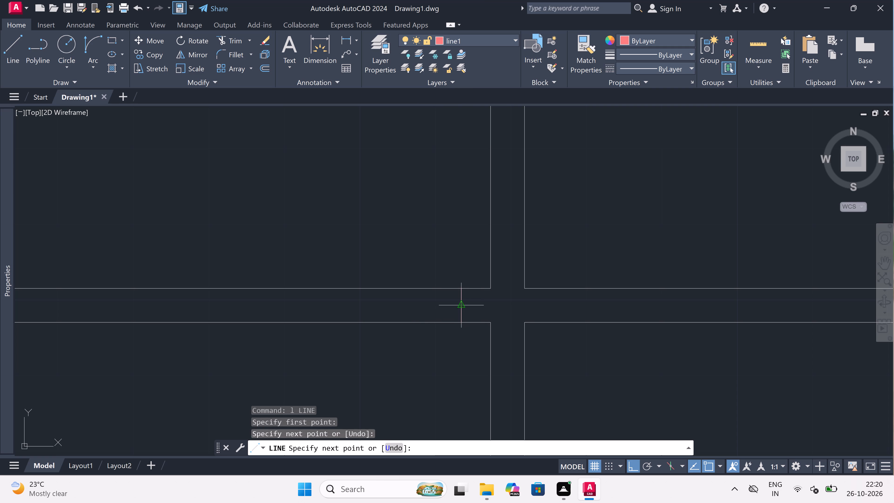
click(459, 305)
key(2)
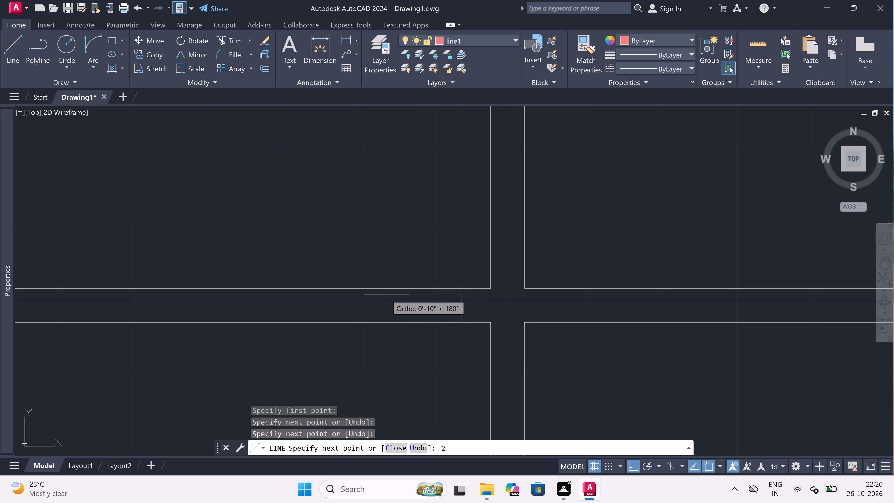
text(")
key(space)
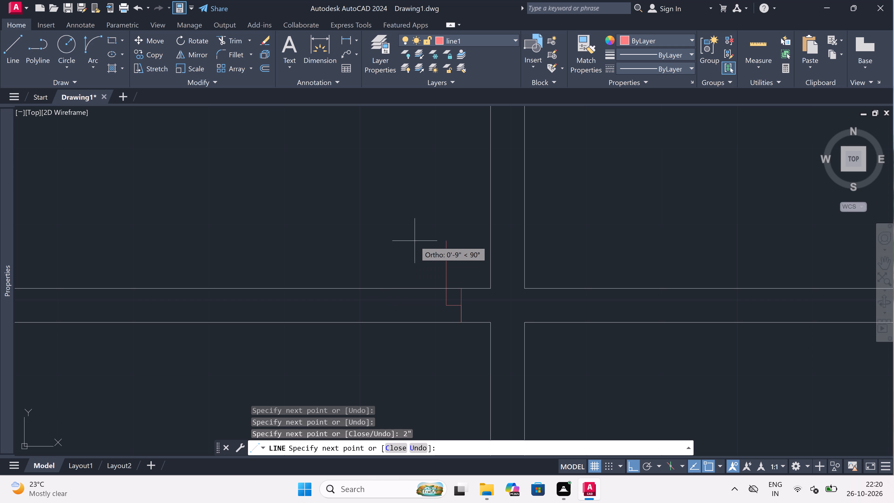
text(2')
key(space)
key(Escape)
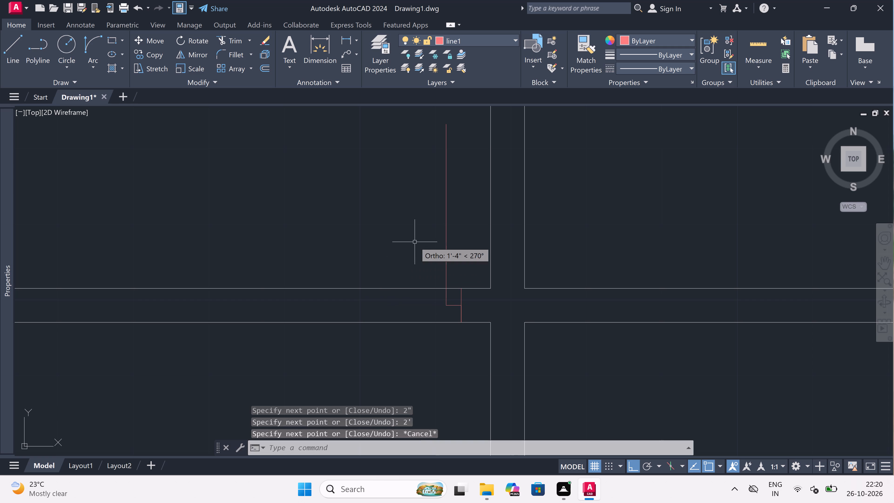
Draw the west jamb line across the upper-left room's north wall, with a 2" stub eastward from its midpoint.
key(space)
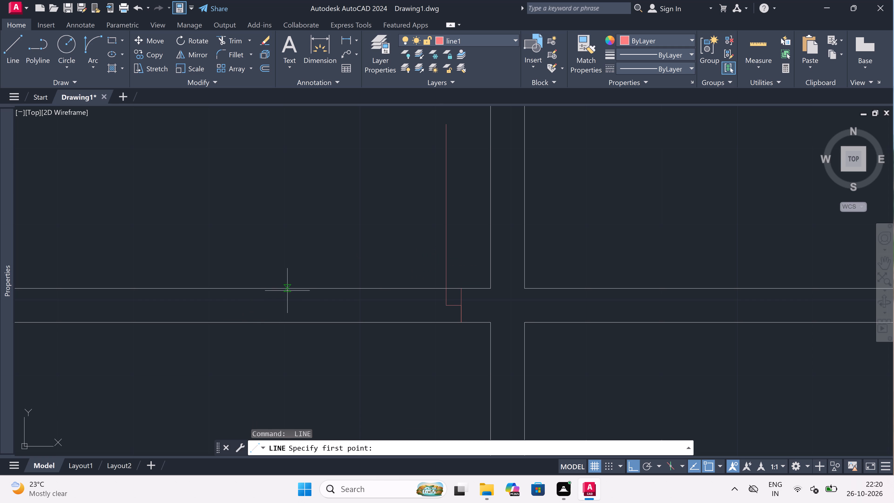
drag(296, 285, 295, 289)
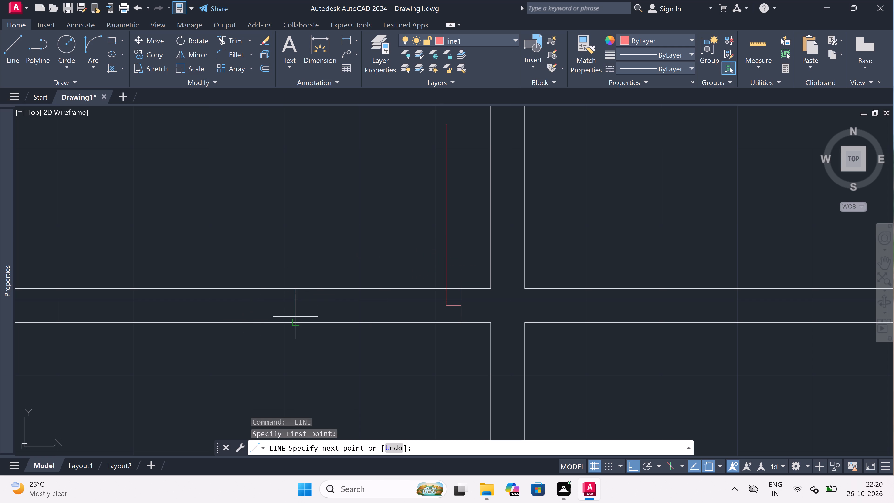
click(295, 317)
drag(297, 302, 301, 302)
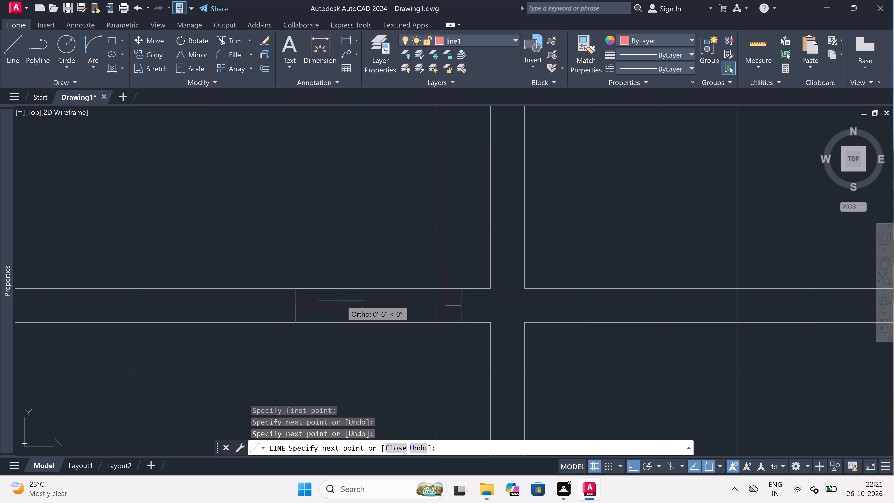
text(2")
key(space)
key(Escape)
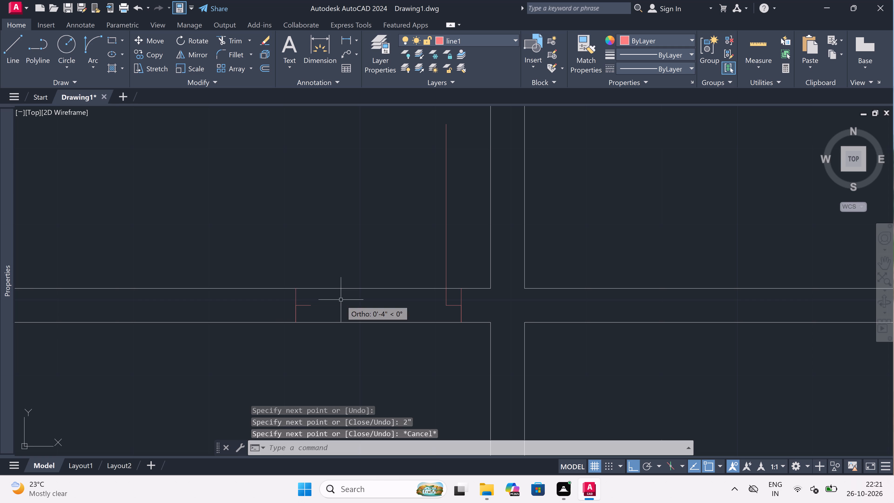
Draw the door swing arc from the free end of the 2' leaf to the west jamb stub, bulging up and west.
drag(93, 38, 117, 48)
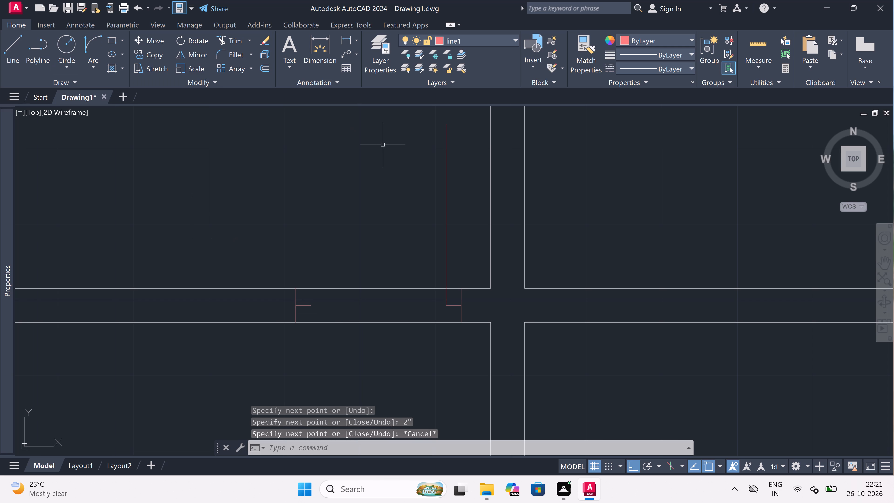
drag(91, 43, 96, 43)
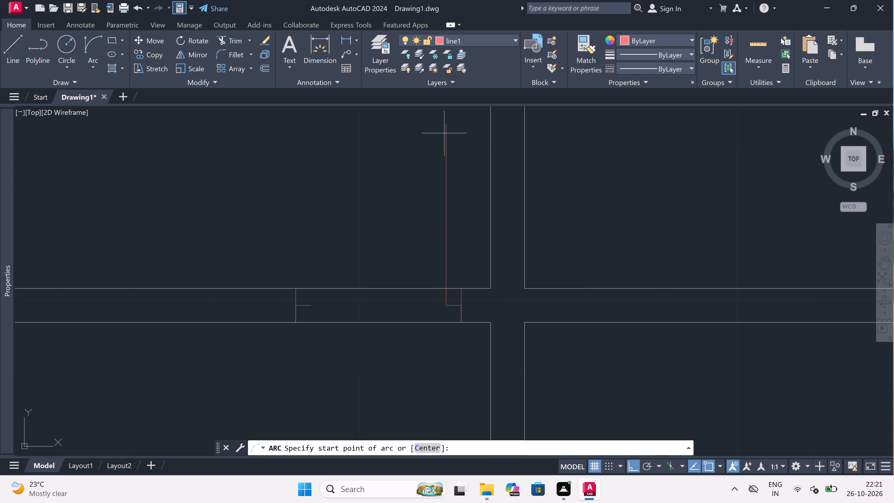
drag(447, 126, 443, 128)
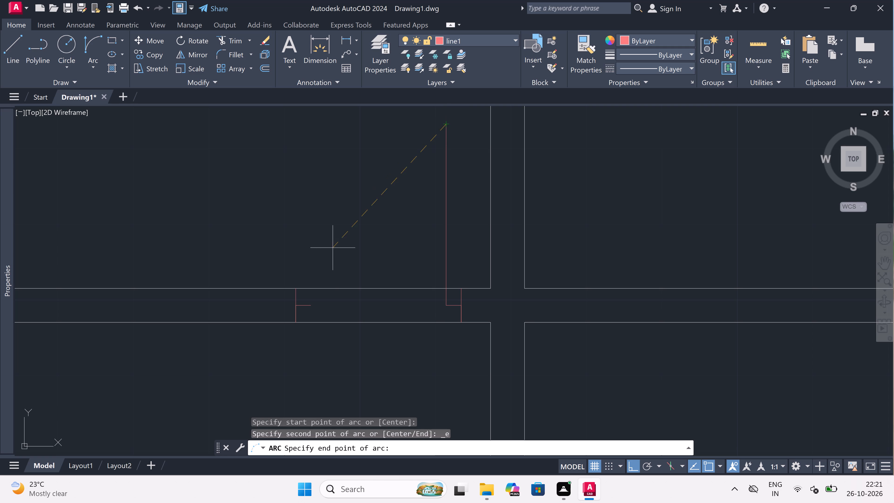
click(310, 303)
drag(237, 201, 251, 207)
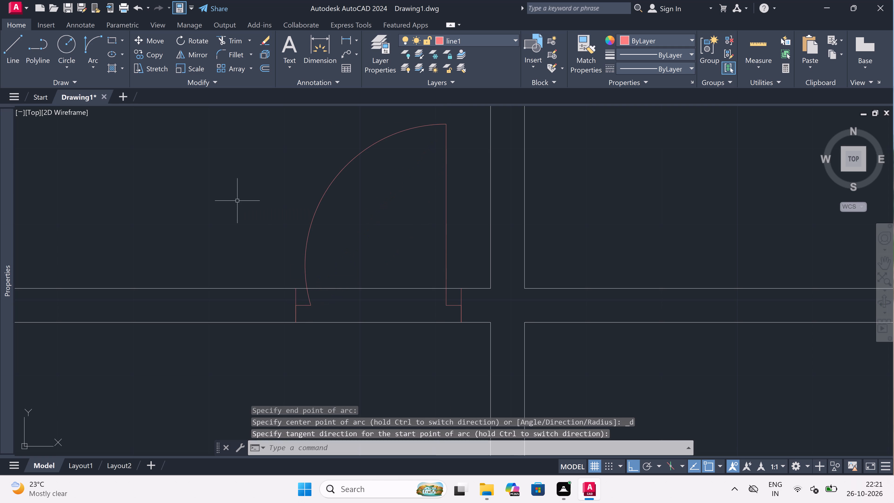
Trim both wall lines between the two jambs to open the upper-left room's north doorway.
key(t)
key(r)
key(space)
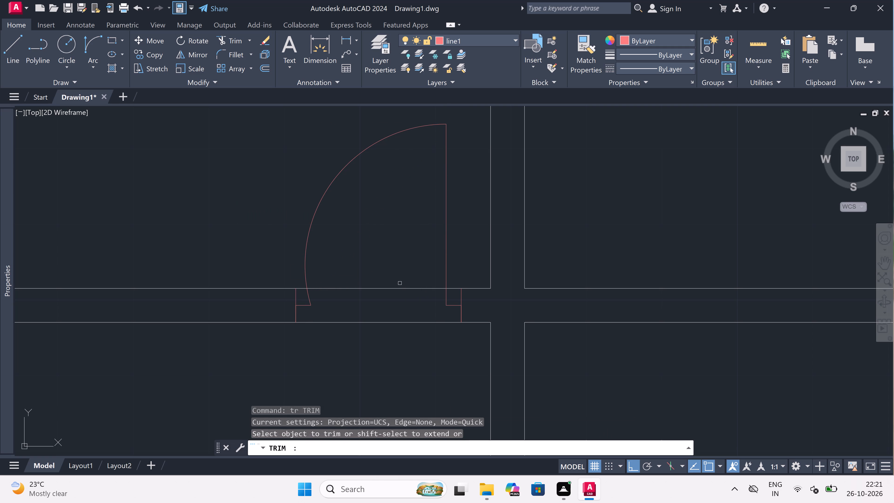
drag(398, 275, 398, 285)
click(394, 347)
key(Escape)
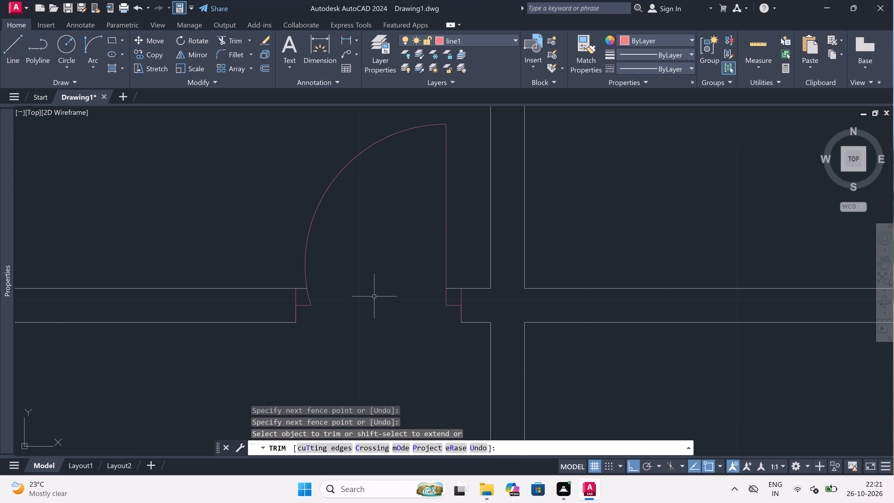
Draw the west jamb line across the upper-right room's north wall near its west corner, with a 2" midpoint stub eastward and a 2' leaf upward.
text(l)
key(space)
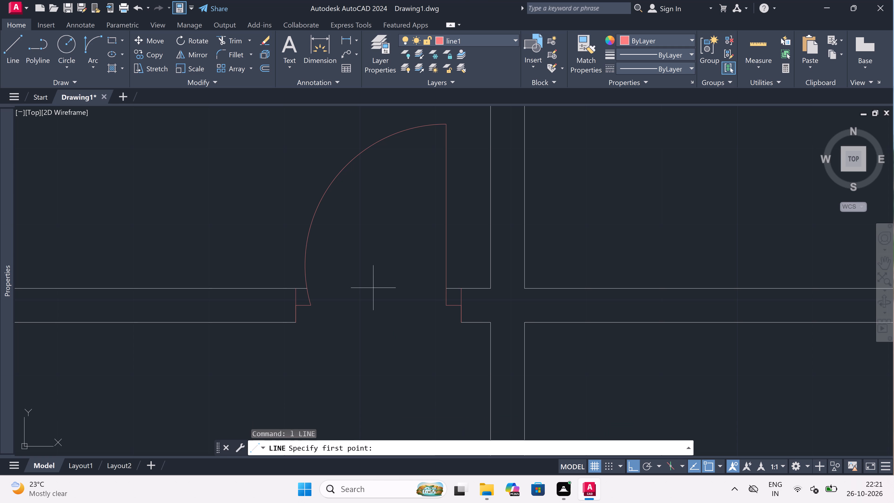
scroll(365, 268, down, 6)
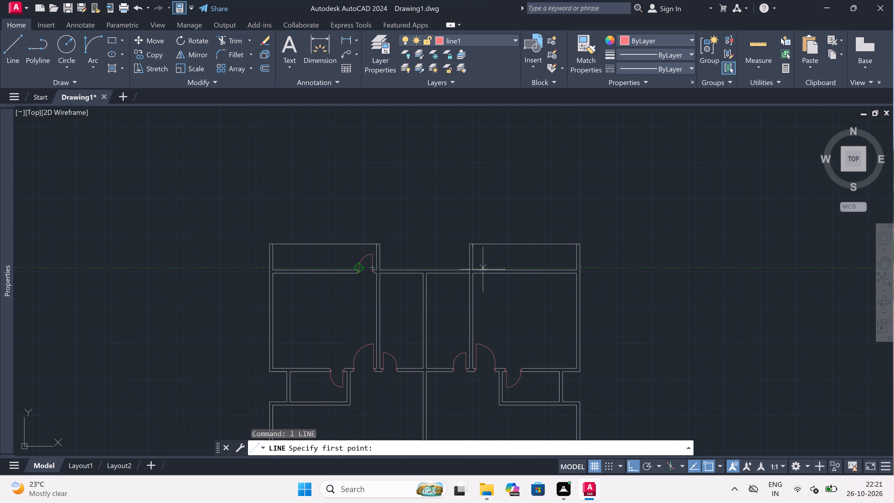
scroll(501, 272, up, 2)
scroll(454, 259, up, 3)
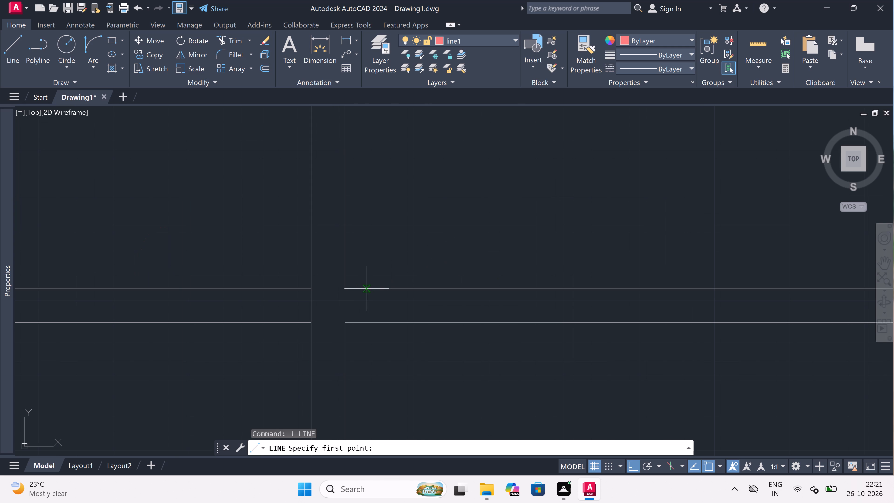
click(367, 289)
click(370, 318)
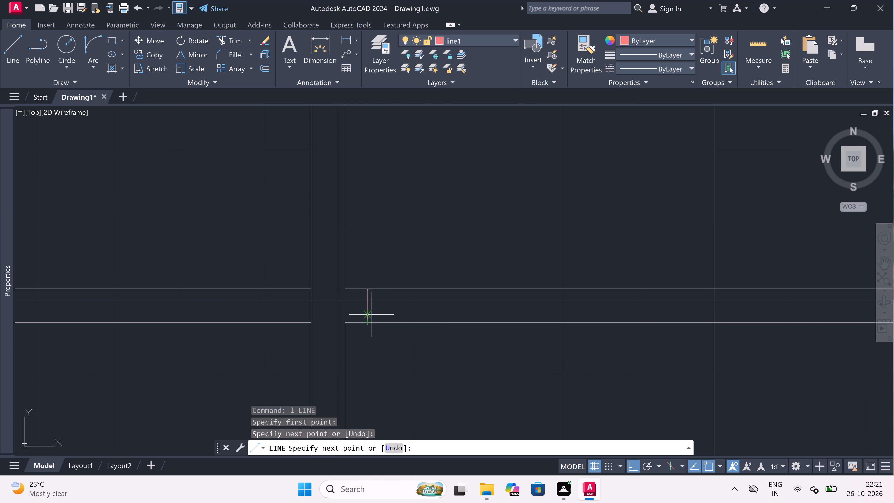
click(369, 308)
scroll(369, 308, up, 2)
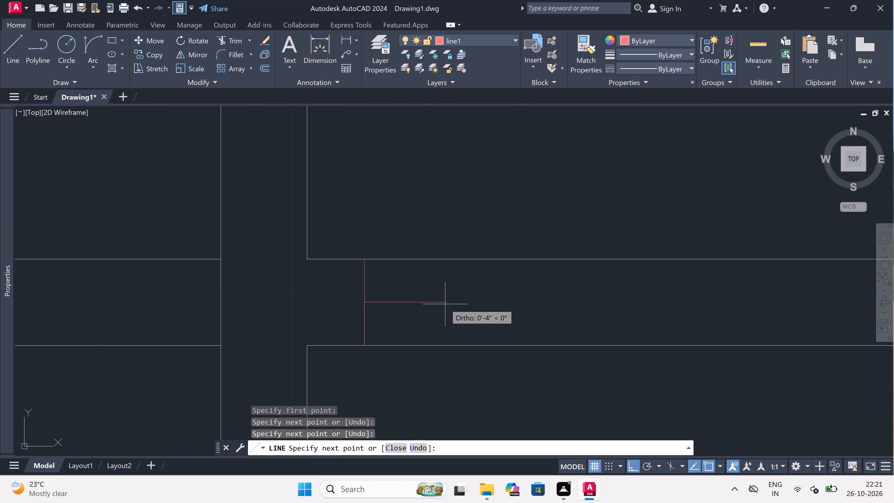
text(2")
key(space)
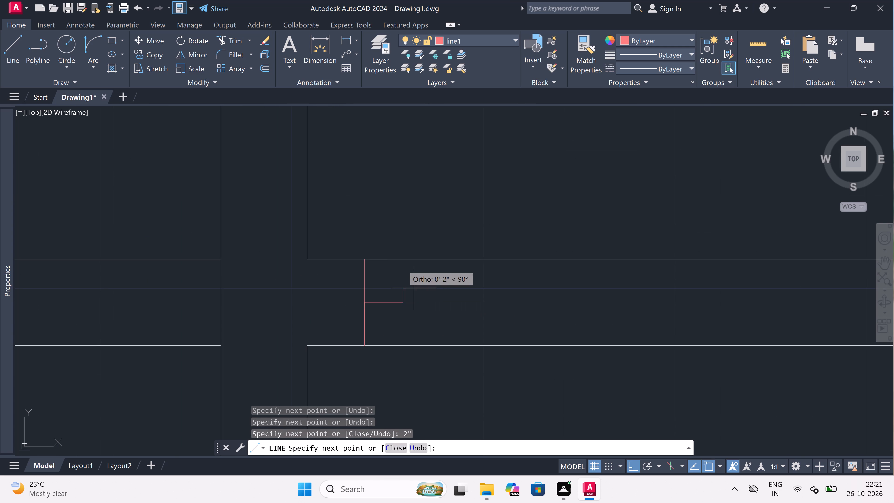
text(2')
key(space)
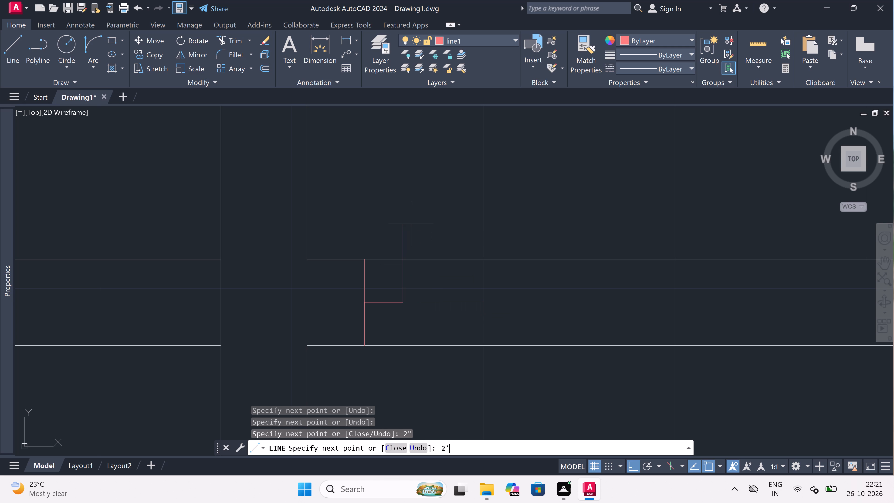
key(Escape)
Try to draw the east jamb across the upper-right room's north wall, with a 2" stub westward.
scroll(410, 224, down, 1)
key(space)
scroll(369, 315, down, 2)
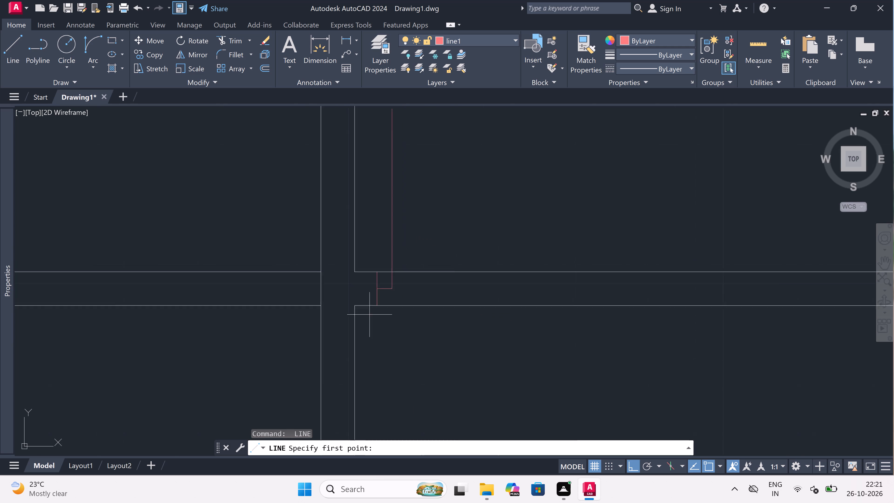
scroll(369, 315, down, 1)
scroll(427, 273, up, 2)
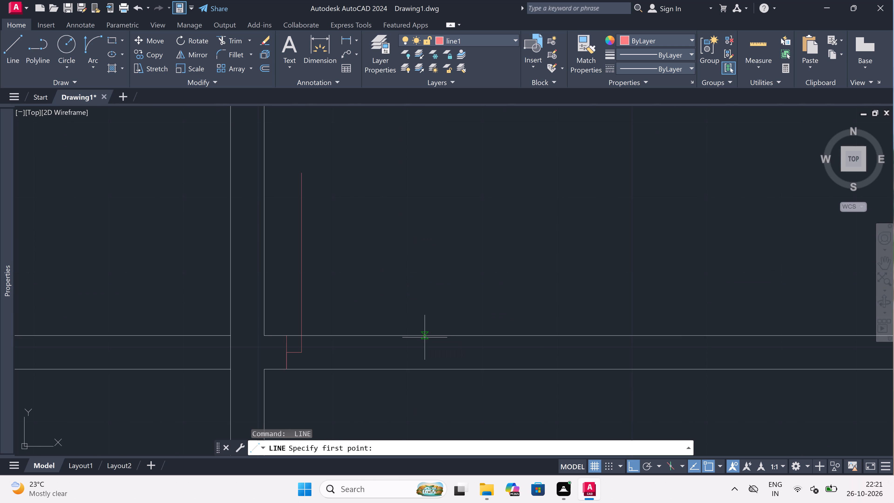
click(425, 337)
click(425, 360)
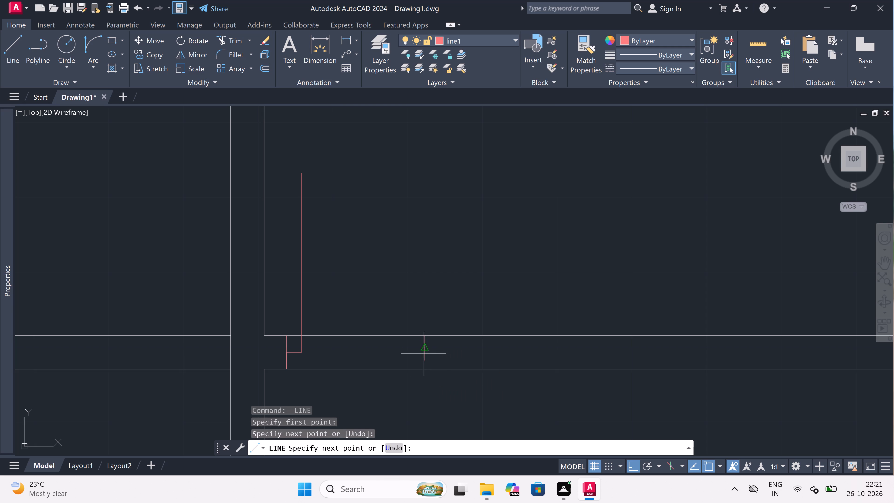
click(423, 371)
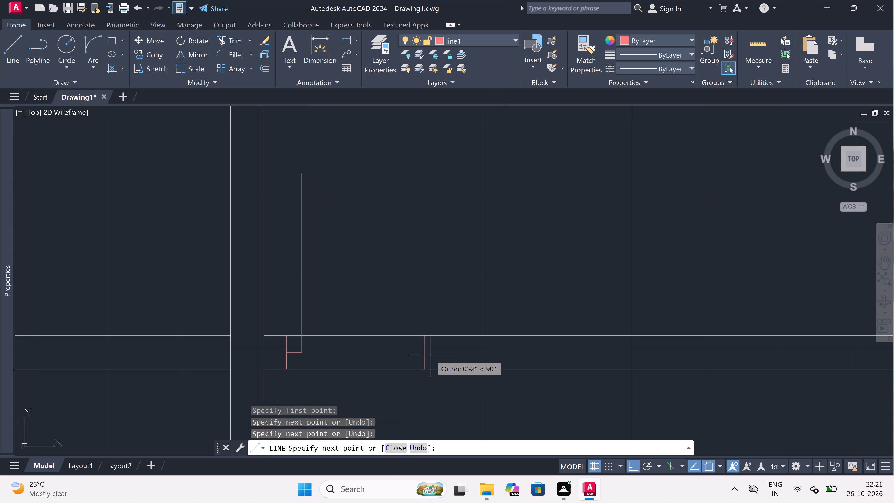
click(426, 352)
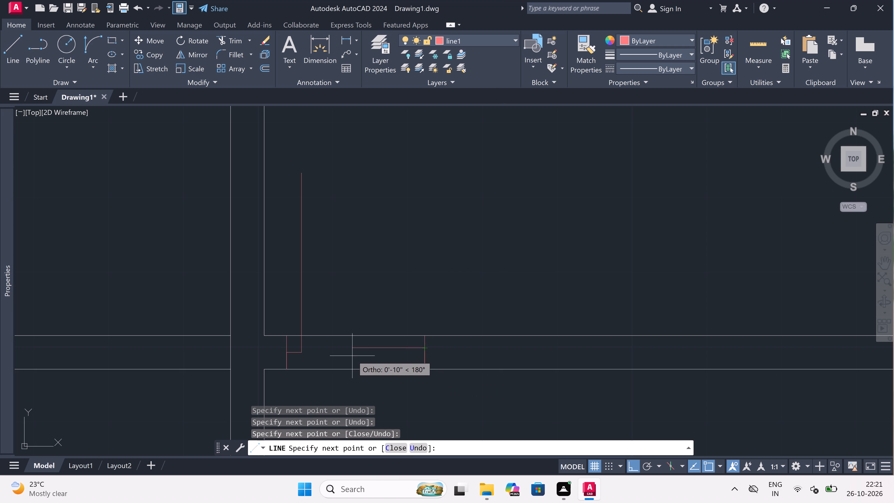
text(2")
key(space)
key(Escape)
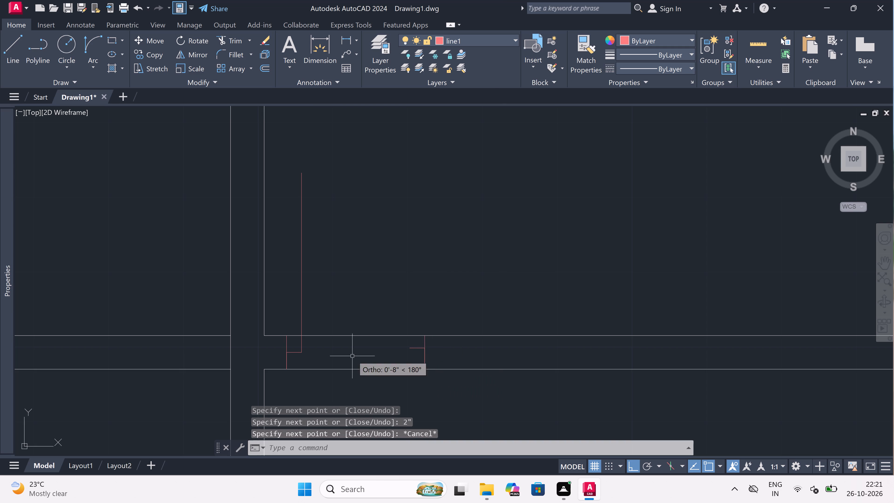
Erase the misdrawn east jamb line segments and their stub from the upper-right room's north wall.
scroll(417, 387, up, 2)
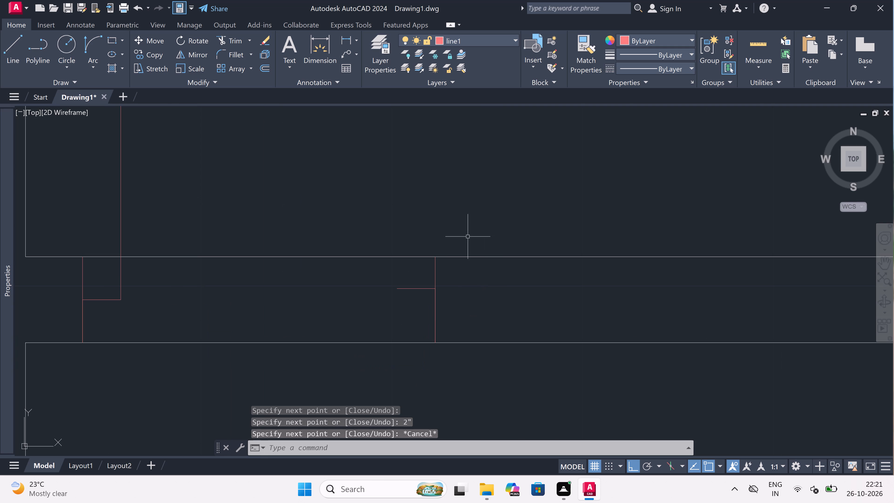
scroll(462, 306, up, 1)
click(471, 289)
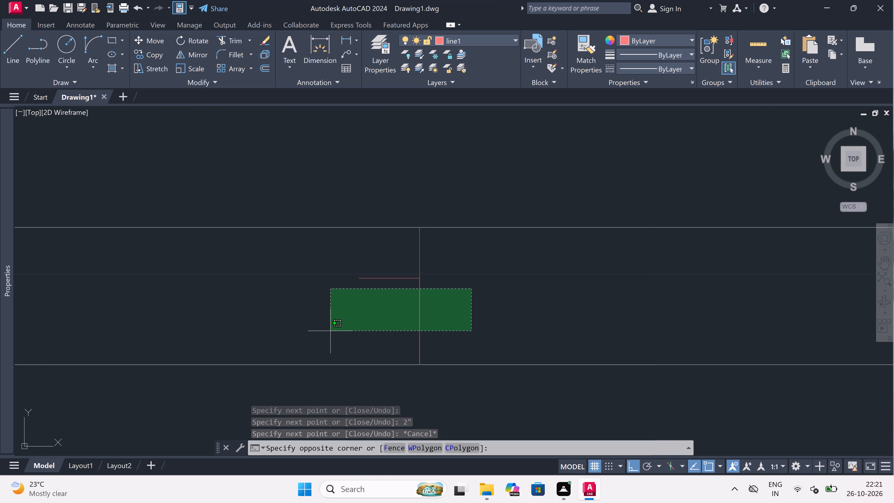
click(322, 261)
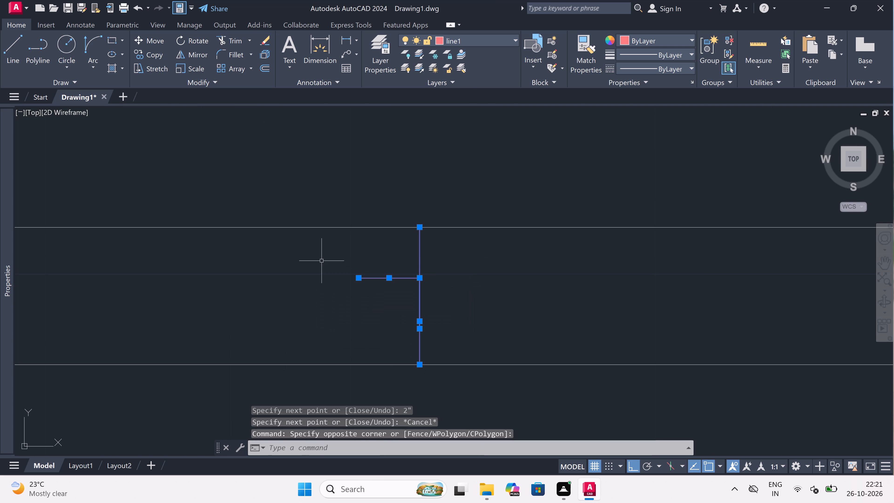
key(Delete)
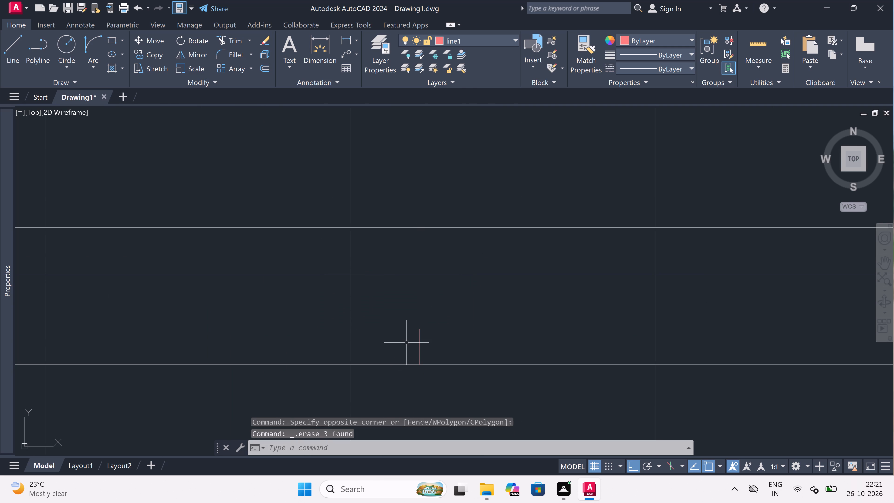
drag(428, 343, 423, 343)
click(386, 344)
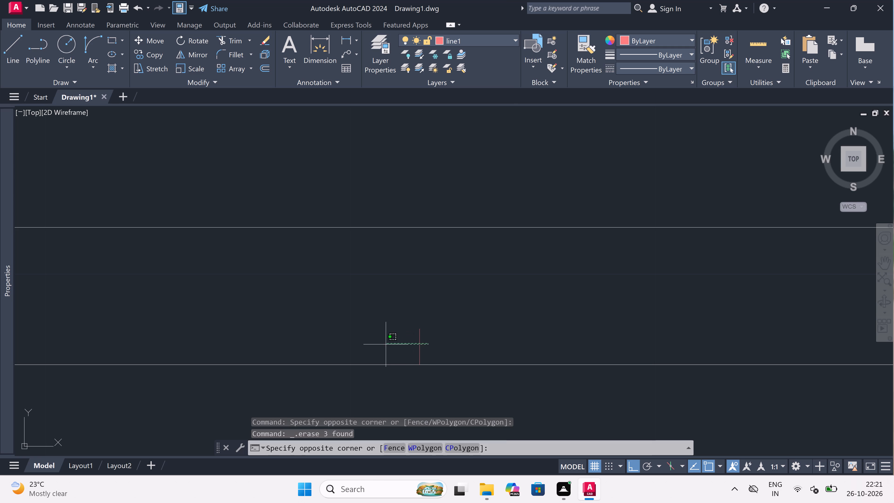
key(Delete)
Draw the east jamb line across the upper-right room's north wall, with a 2" stub westward from its midpoint.
scroll(438, 340, down, 2)
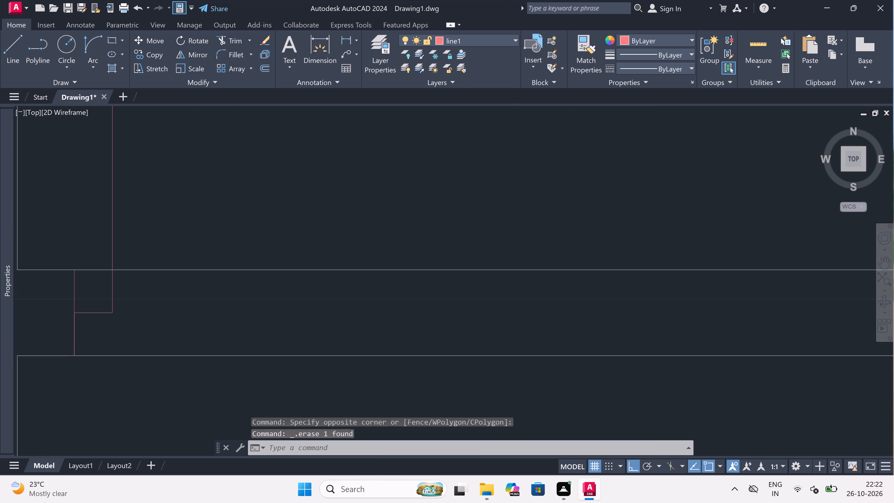
scroll(438, 340, down, 1)
key(l)
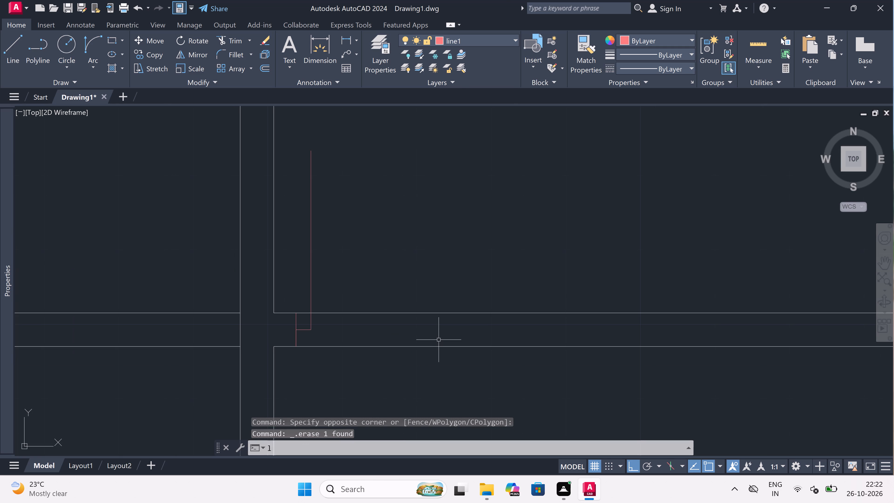
key(space)
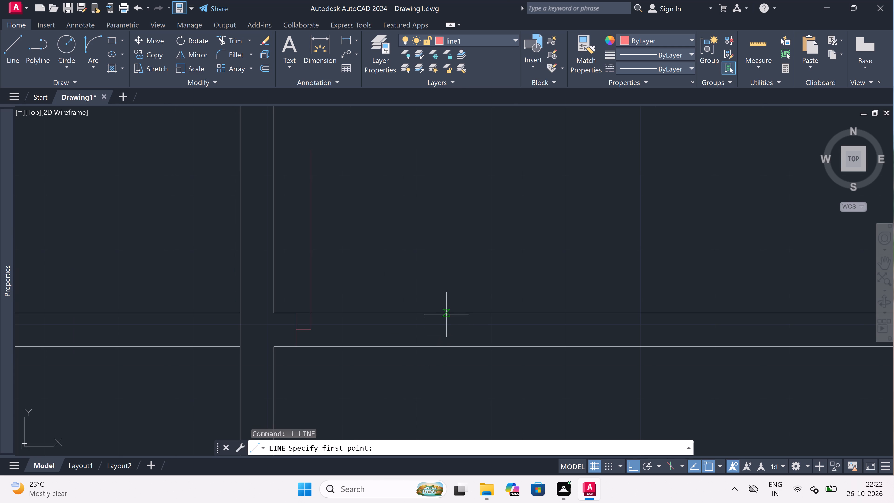
click(451, 317)
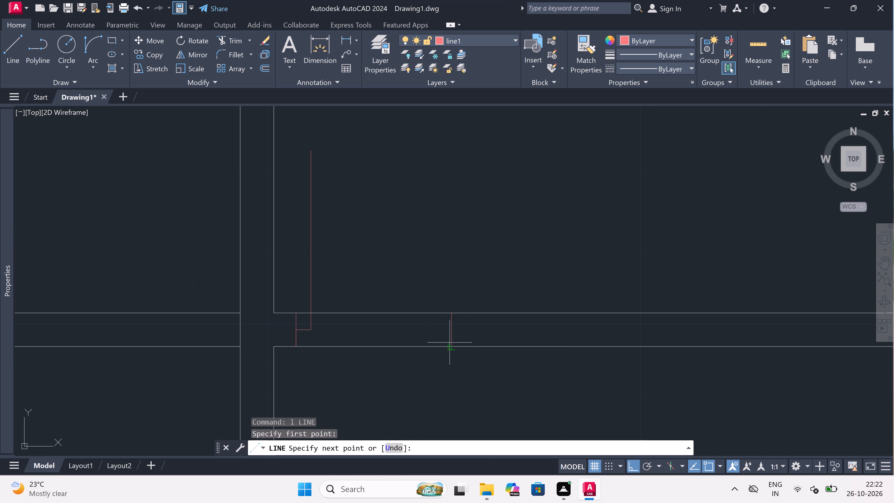
click(451, 347)
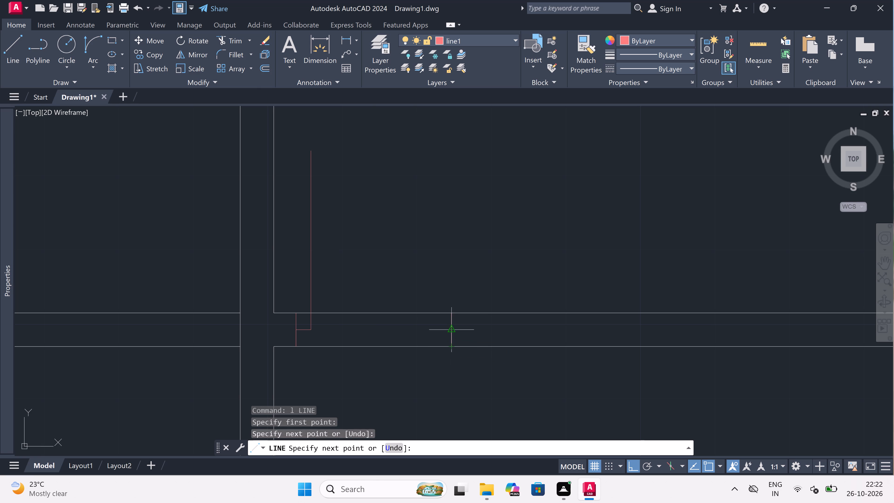
drag(453, 329, 442, 323)
scroll(414, 317, up, 1)
text(2")
key(space)
key(Escape)
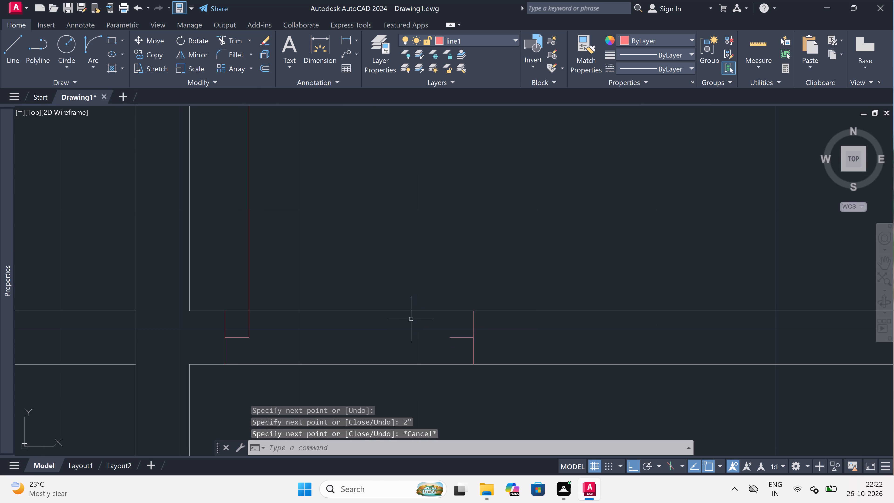
scroll(411, 319, down, 3)
scroll(413, 289, up, 3)
scroll(414, 289, down, 1)
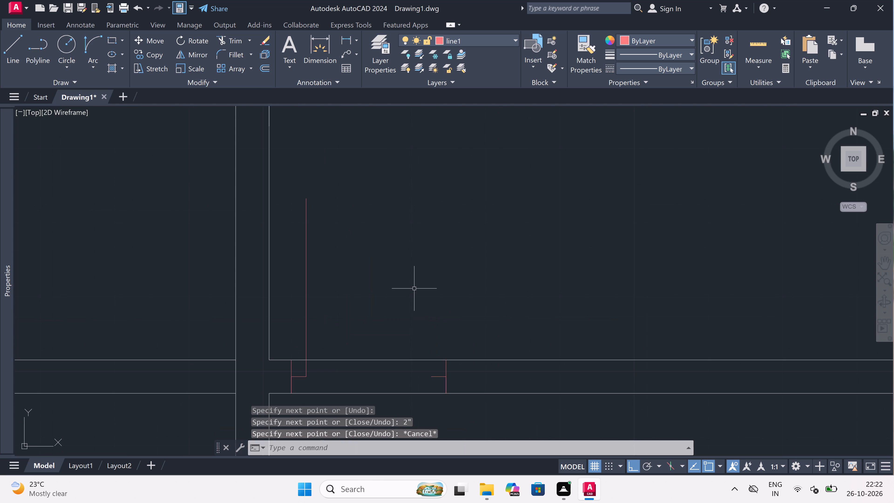
Draw the door swing arc from the leaf's upper end to the east stub's tip in the upper-right room's north wall.
click(95, 44)
click(301, 198)
drag(433, 373, 436, 370)
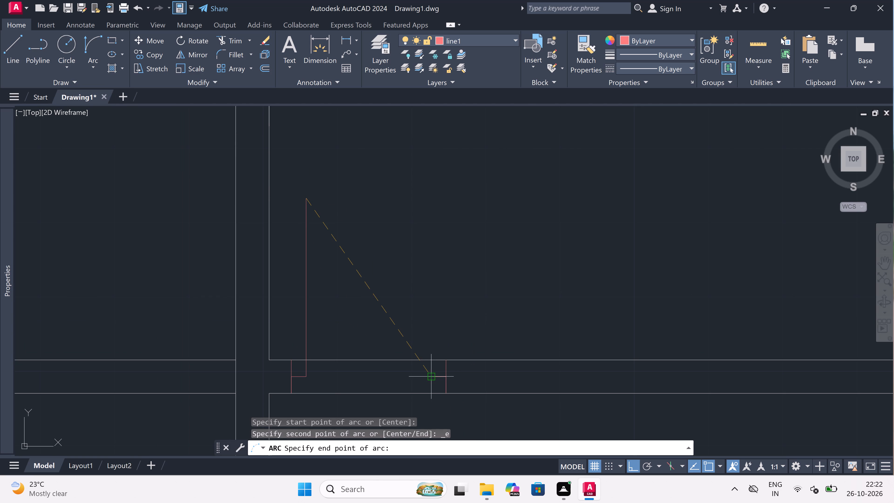
click(464, 288)
Trim both wall lines between the two jambs to open the doorway in the upper-right room's north wall.
scroll(464, 288, down, 2)
scroll(453, 316, up, 2)
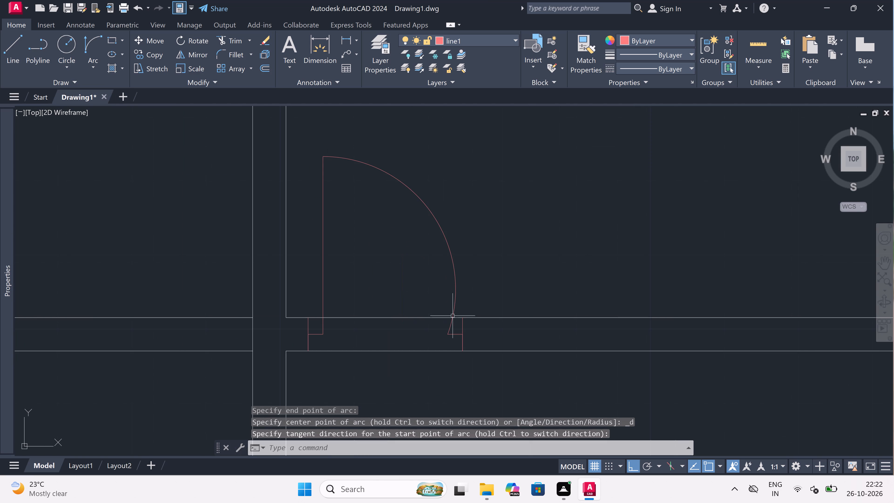
key(t)
key(r)
key(space)
click(412, 297)
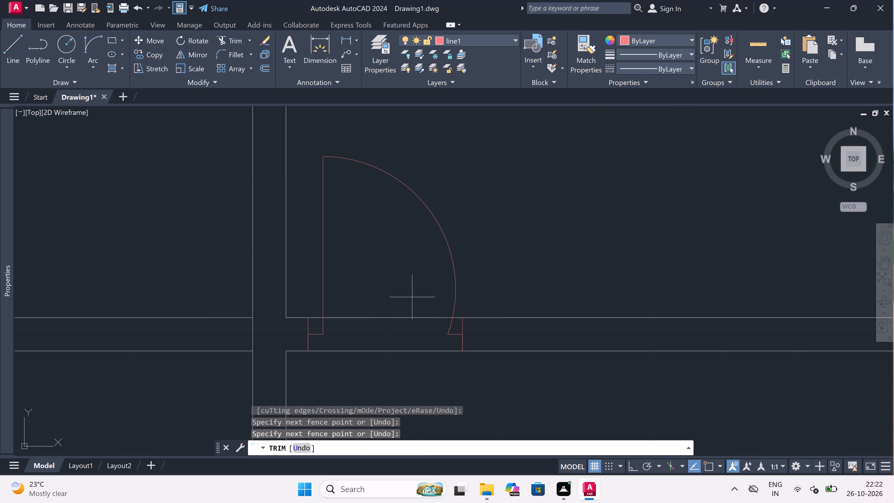
click(399, 352)
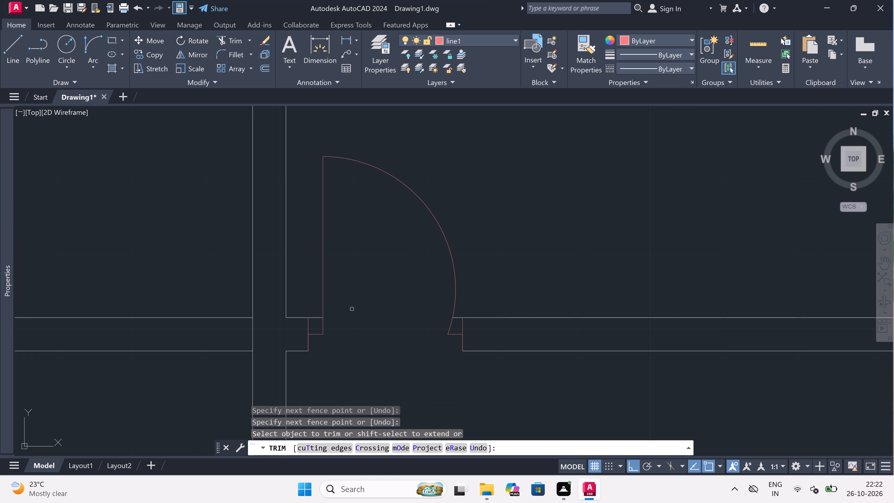
key(Escape)
scroll(399, 292, down, 4)
key(space)
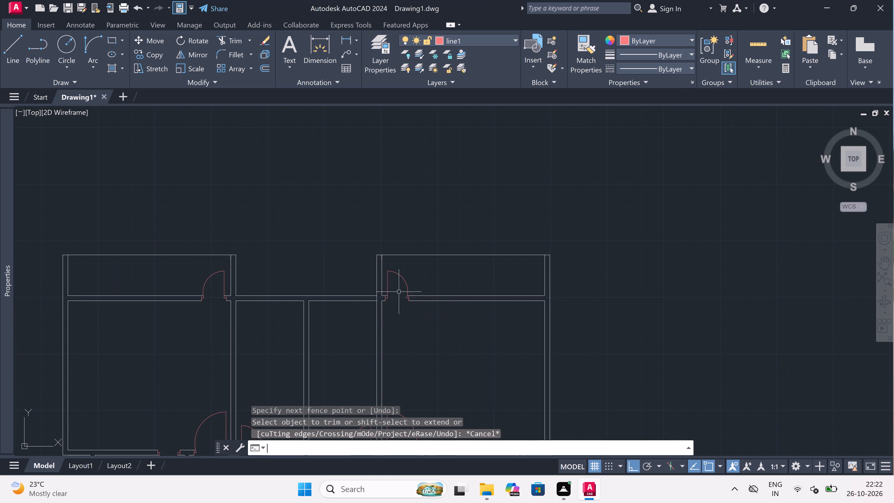
key(Escape)
Draw the east jamb line across the lower-left room's north wall near its east corner, with a 2" midpoint stub westward and a 3' leaf downward.
scroll(421, 269, down, 3)
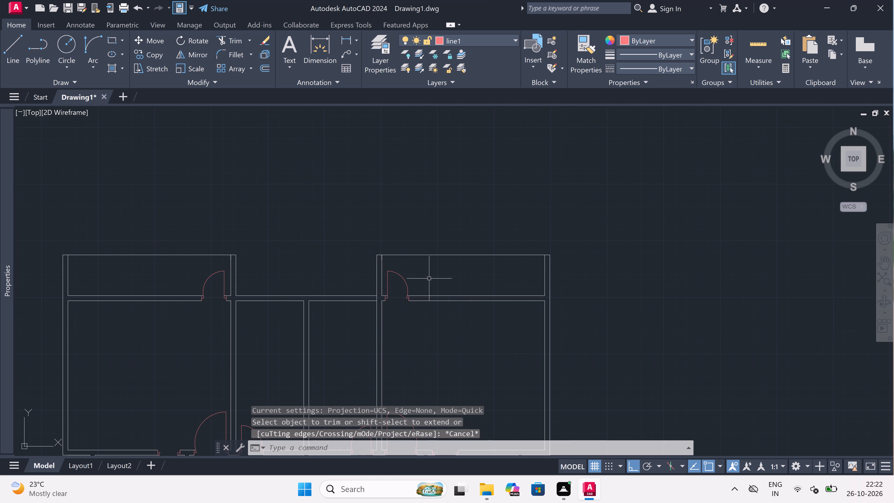
scroll(421, 269, down, 1)
scroll(391, 311, up, 2)
scroll(414, 232, up, 1)
scroll(415, 229, down, 3)
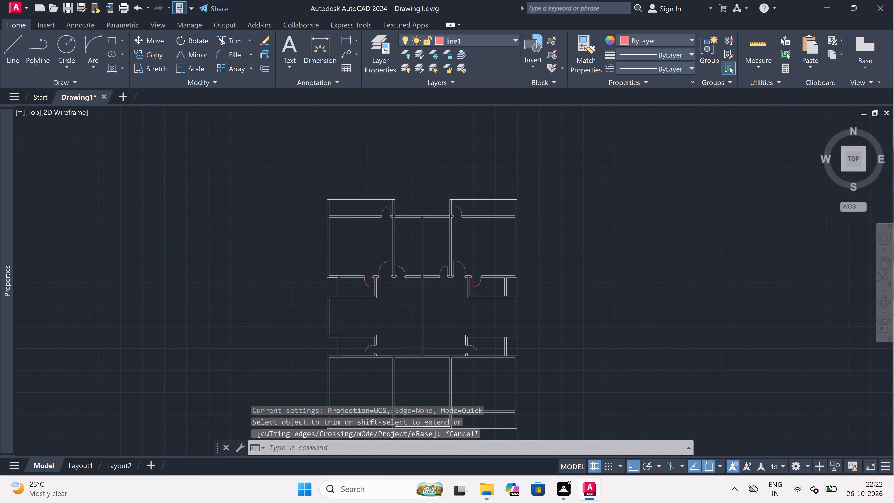
scroll(403, 338, up, 3)
scroll(404, 331, down, 2)
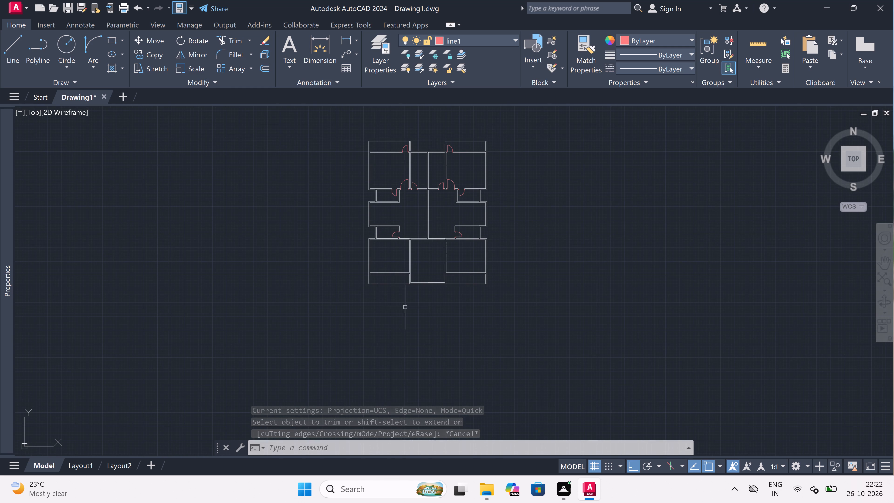
scroll(408, 238, up, 3)
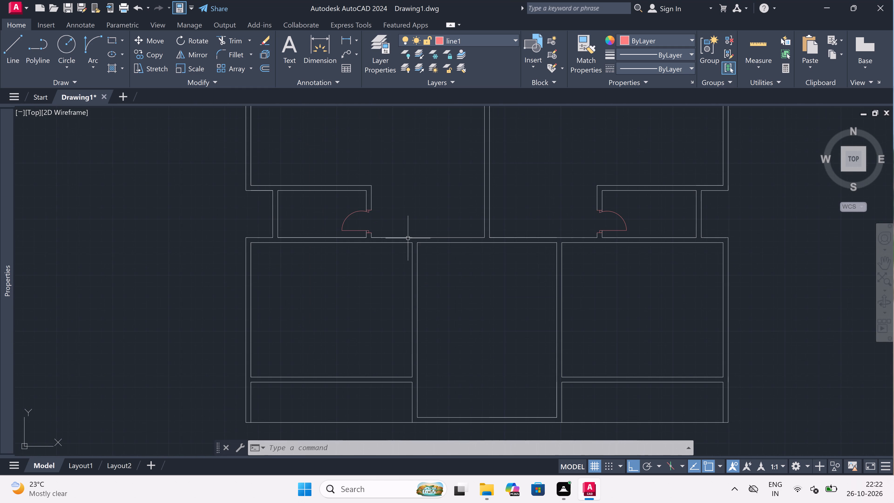
text(l)
key(space)
scroll(408, 238, up, 2)
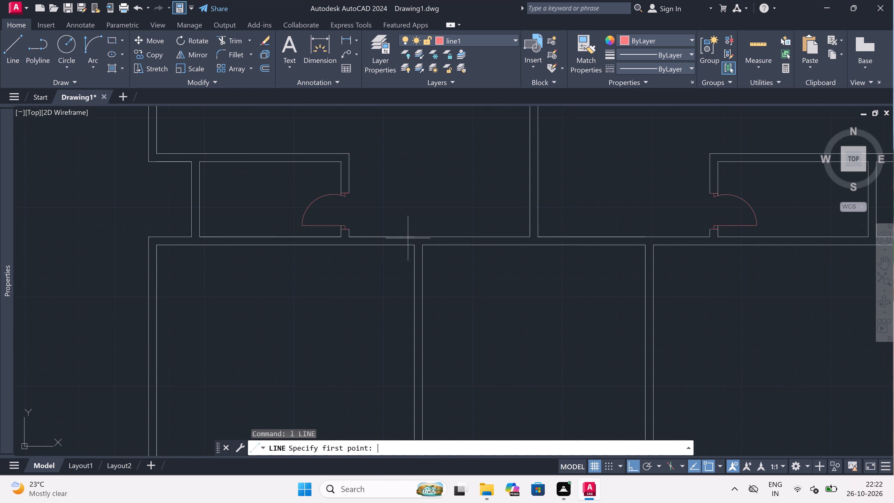
scroll(408, 238, up, 3)
drag(405, 273, 405, 265)
click(403, 229)
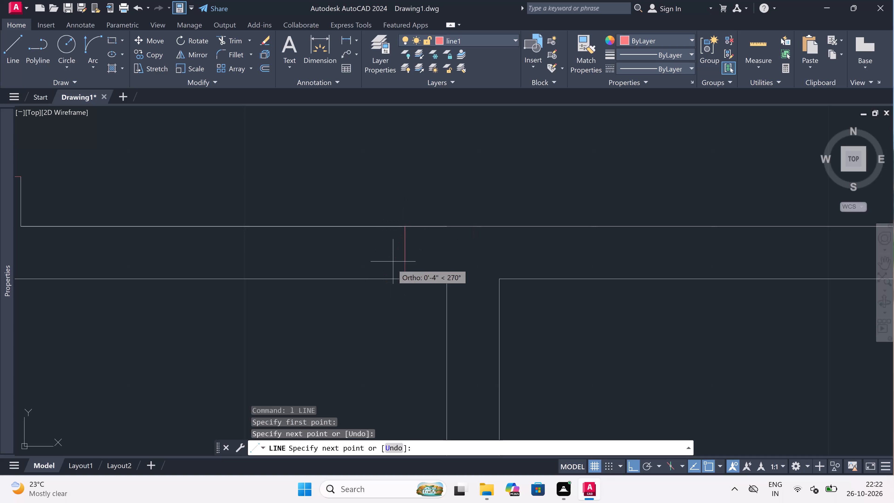
click(403, 253)
text(2")
key(space)
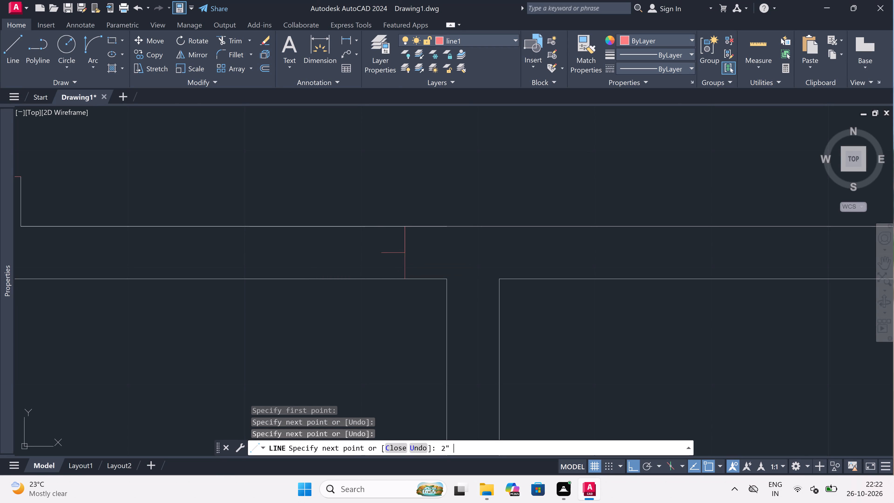
scroll(306, 259, down, 3)
scroll(308, 272, up, 2)
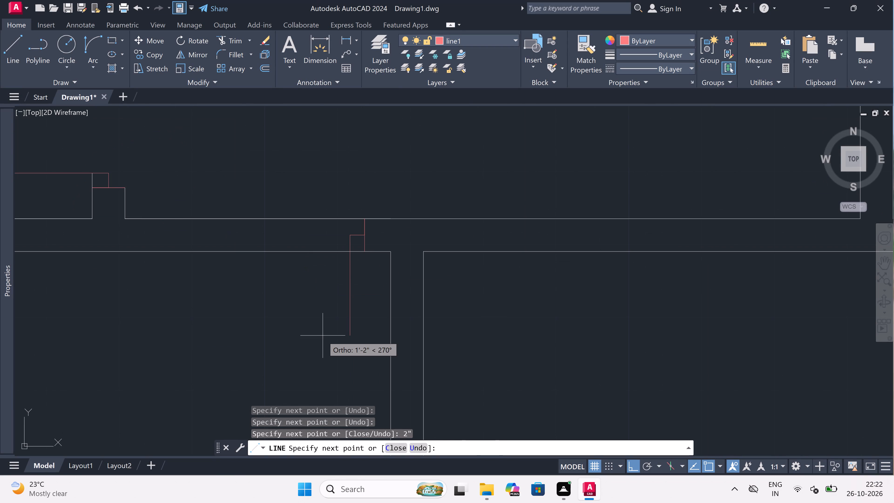
text(3')
key(space)
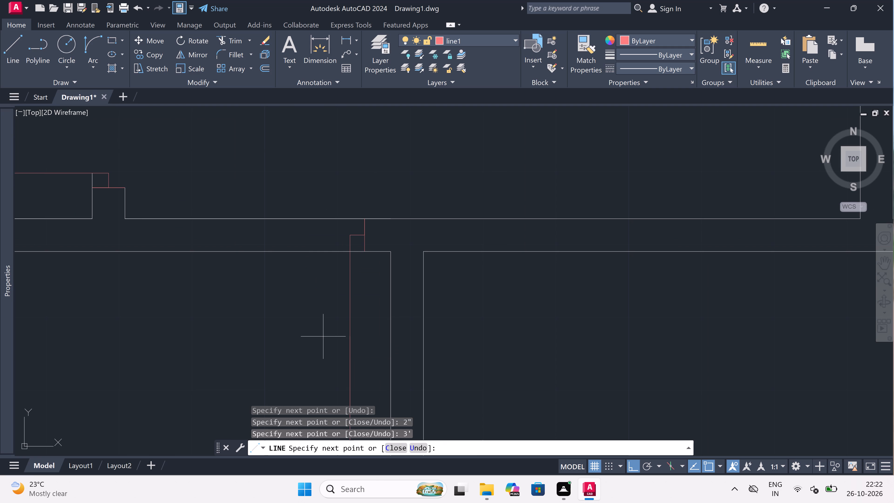
key(Escape)
Draw the west jamb line across the lower-left room's north wall, with a 2" stub eastward from its midpoint.
key(space)
scroll(392, 248, down, 4)
scroll(357, 248, up, 2)
click(356, 249)
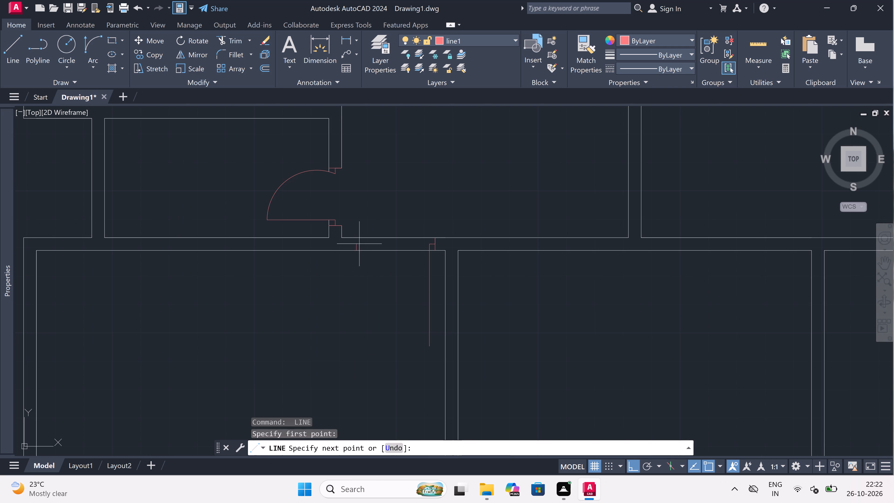
scroll(361, 239, up, 2)
click(350, 239)
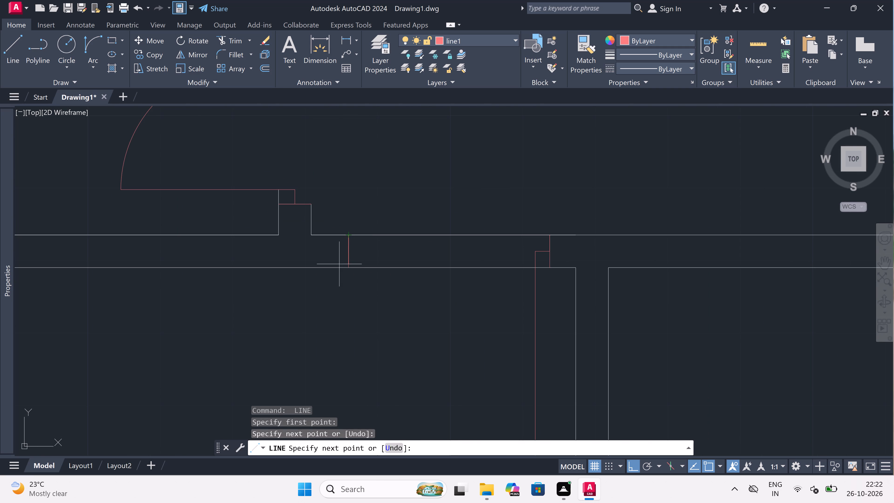
drag(346, 254, 353, 252)
text(2")
key(space)
key(Escape)
Draw the door swing arc from the 3' leaf's lower end to the west stub's tip in the lower-left room.
scroll(407, 248, down, 2)
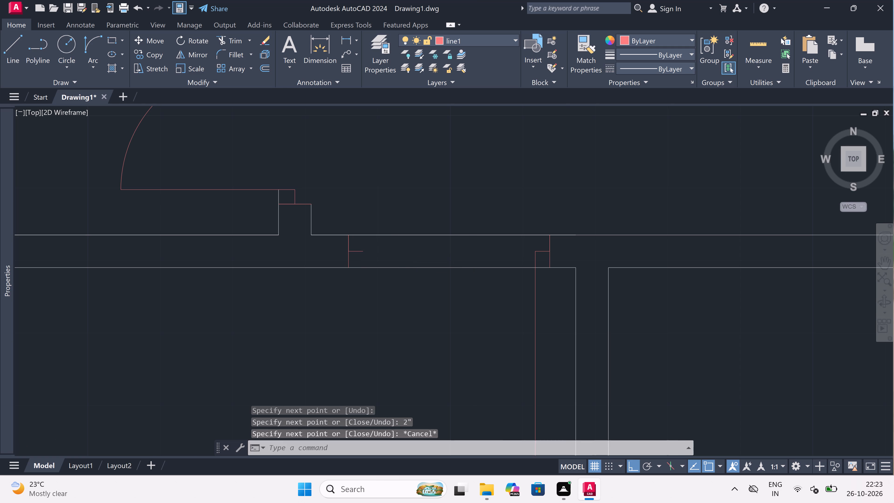
scroll(407, 248, down, 1)
scroll(413, 276, up, 2)
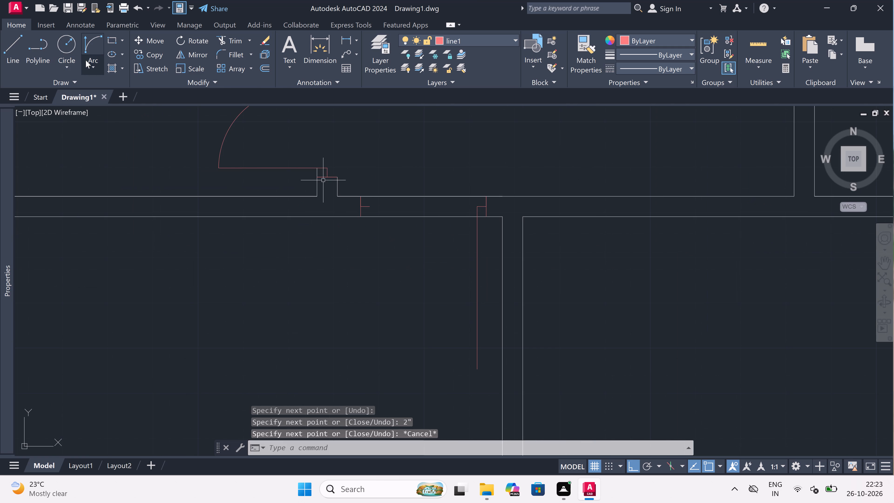
click(98, 43)
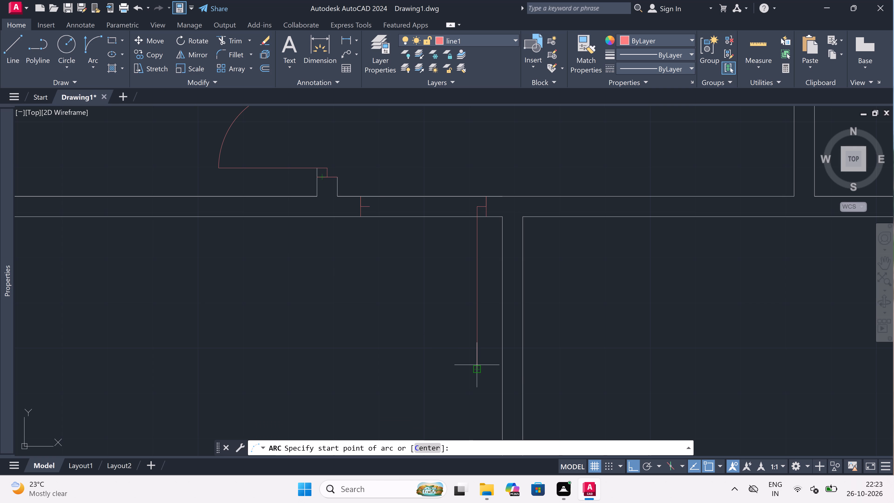
drag(477, 367, 458, 343)
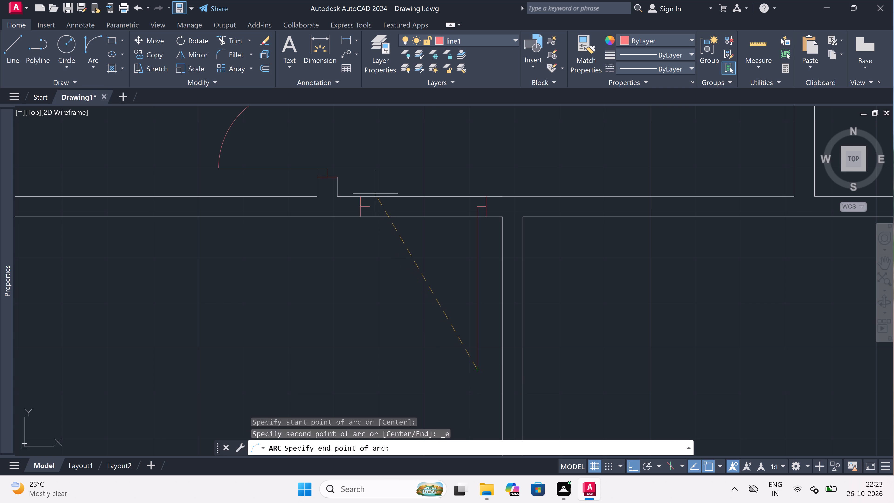
drag(369, 204, 367, 207)
click(321, 282)
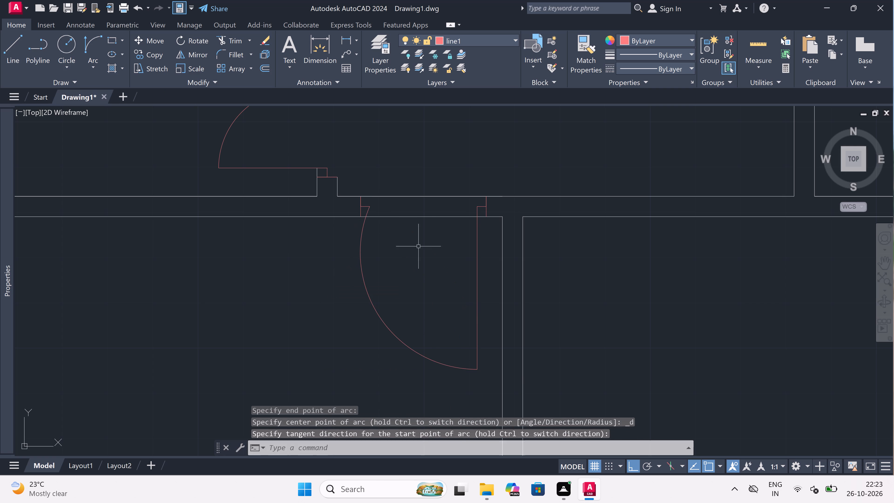
Trim both wall lines between the two jambs to open the doorway in the lower-left room's north wall.
text(tr)
key(space)
drag(430, 188, 427, 191)
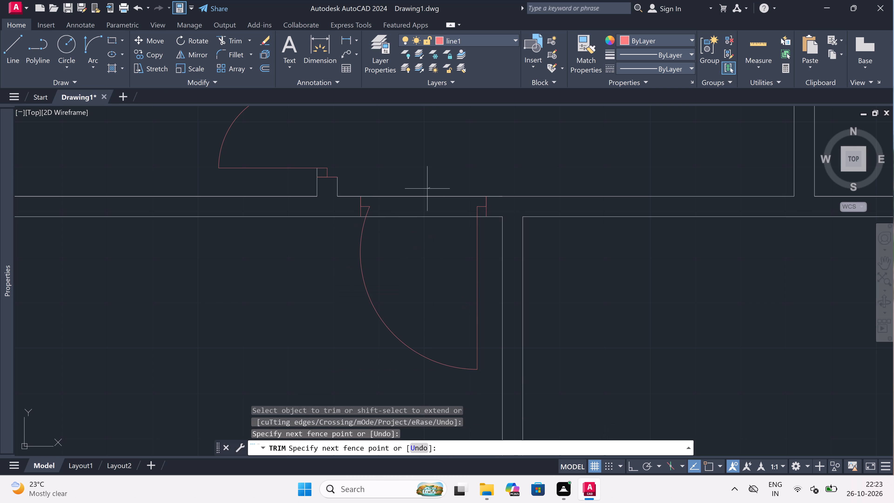
click(414, 260)
key(Escape)
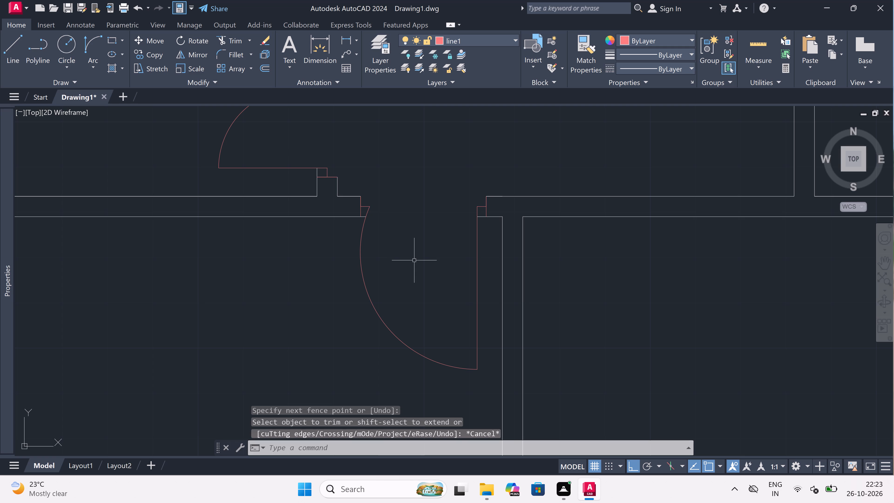
Draw the west jamb line across the lower-right room's north wall near its west corner, with a 2" midpoint stub eastward and a 3' leaf downward.
text(l)
key(space)
scroll(414, 260, down, 3)
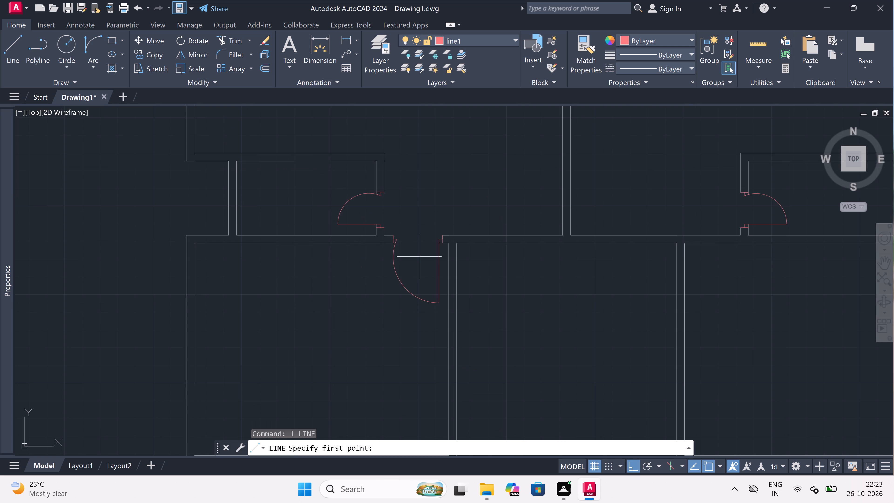
scroll(419, 256, down, 2)
scroll(566, 238, up, 2)
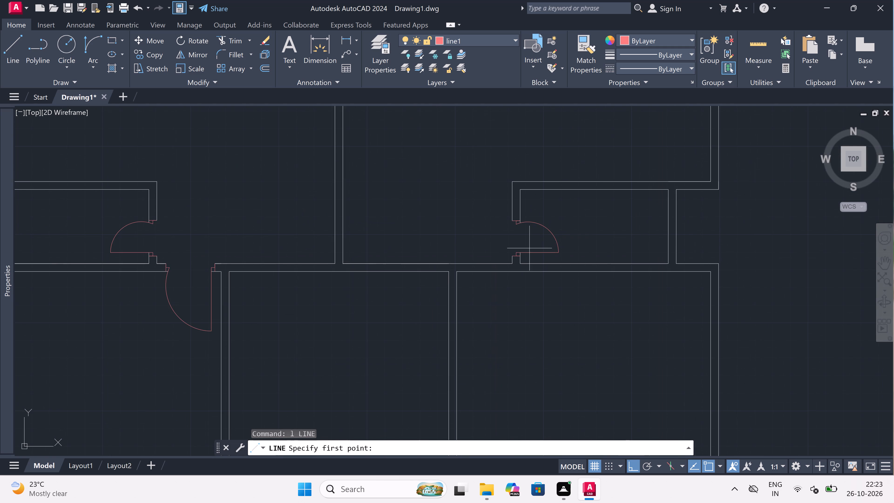
scroll(454, 263, up, 3)
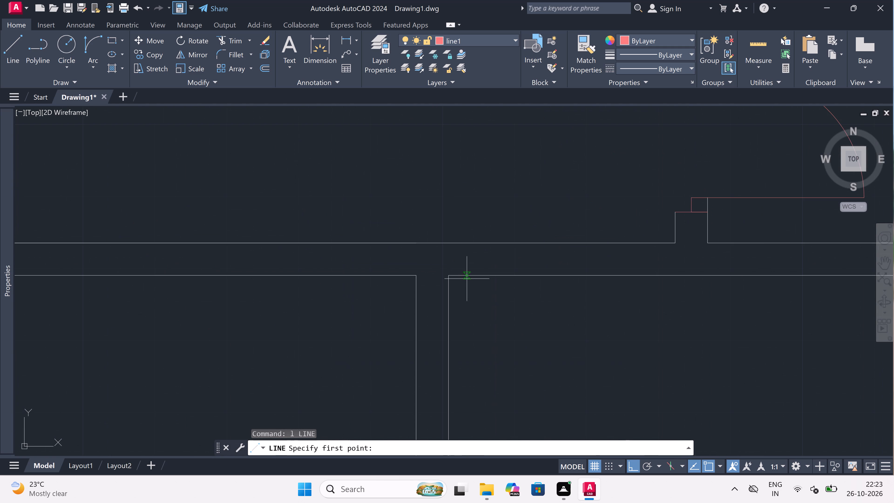
click(468, 274)
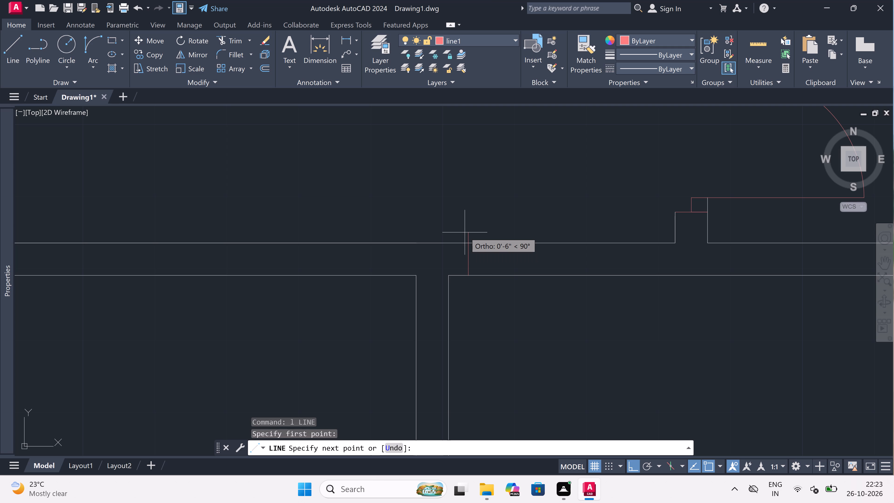
click(465, 244)
drag(467, 258, 474, 258)
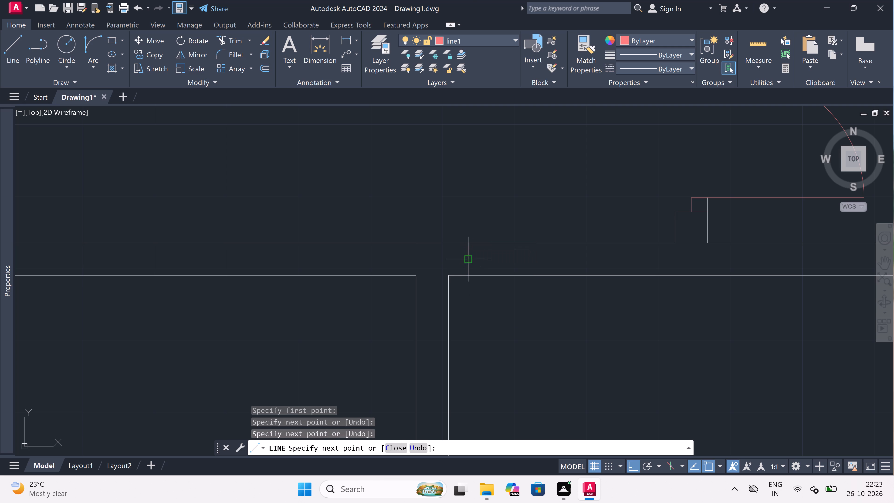
text(2")
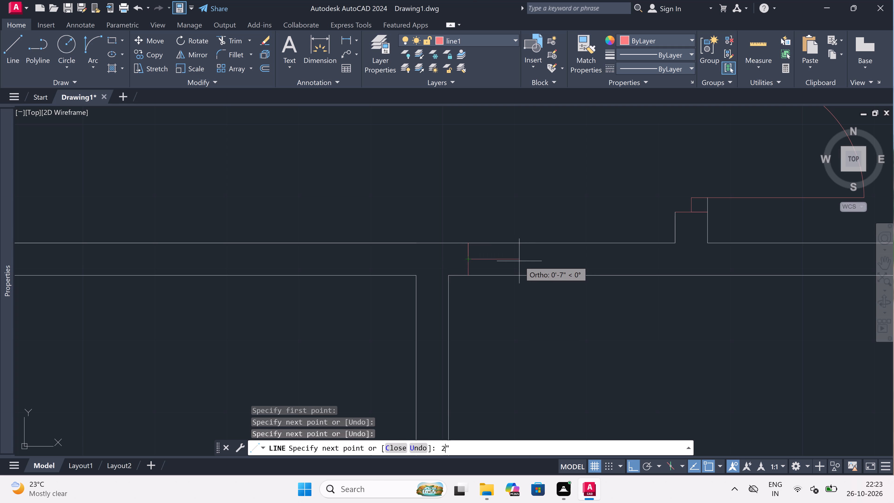
key(space)
scroll(516, 256, down, 2)
scroll(514, 273, up, 3)
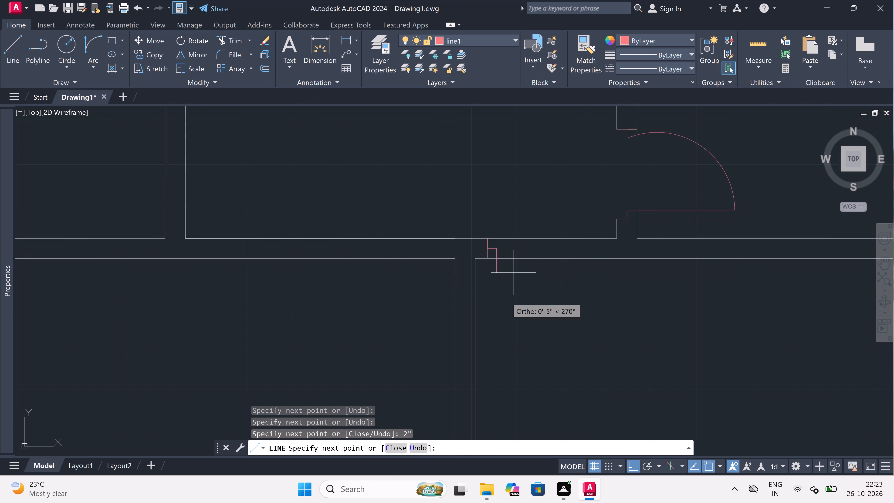
text(3')
key(space)
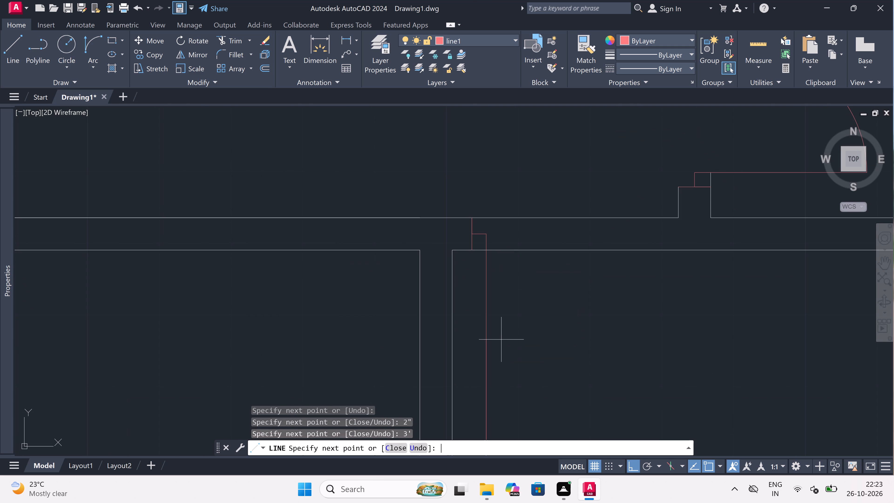
key(Escape)
Draw the east jamb line across the lower-right room's north wall, with a 2" stub westward from its midpoint.
key(space)
scroll(558, 252, down, 4)
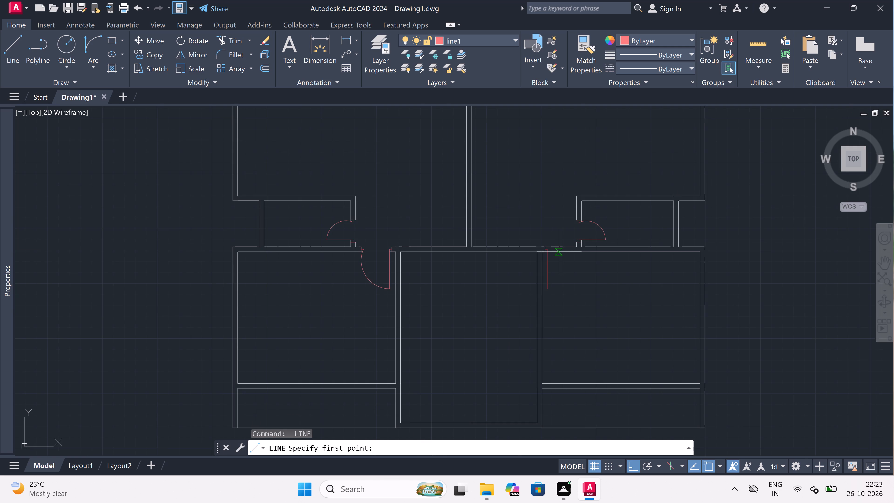
scroll(566, 259, up, 3)
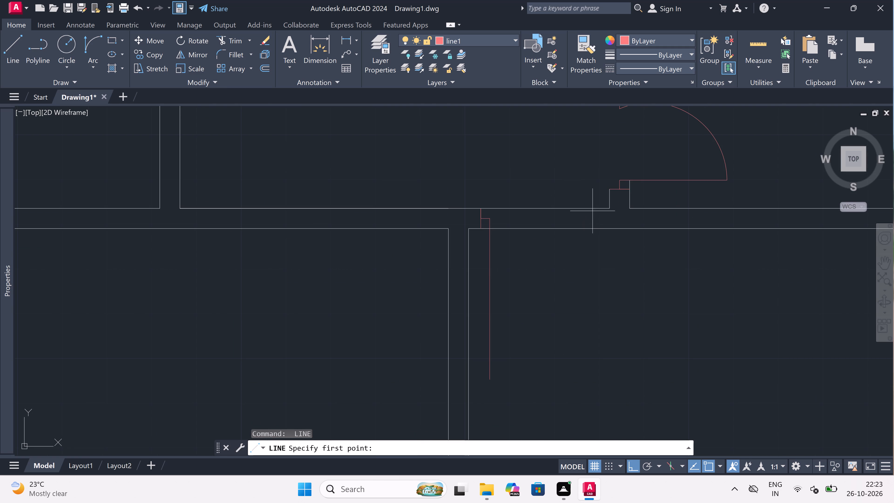
click(600, 208)
scroll(600, 208, up, 1)
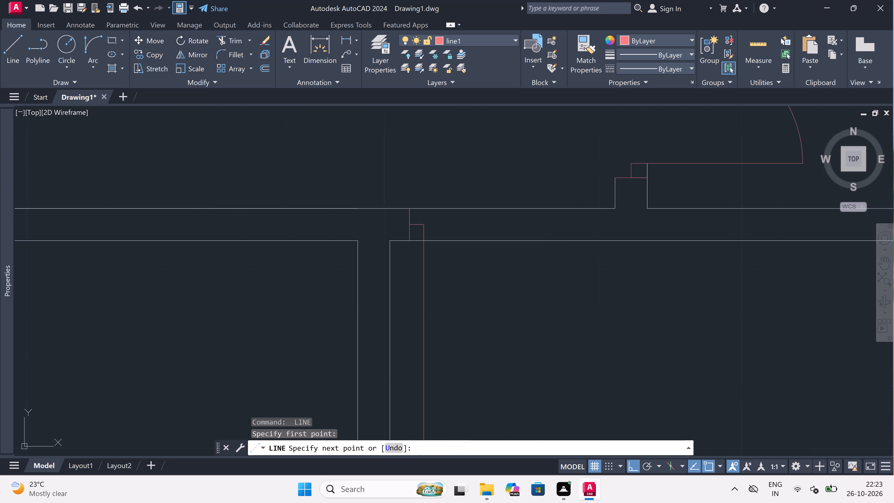
scroll(600, 208, up, 2)
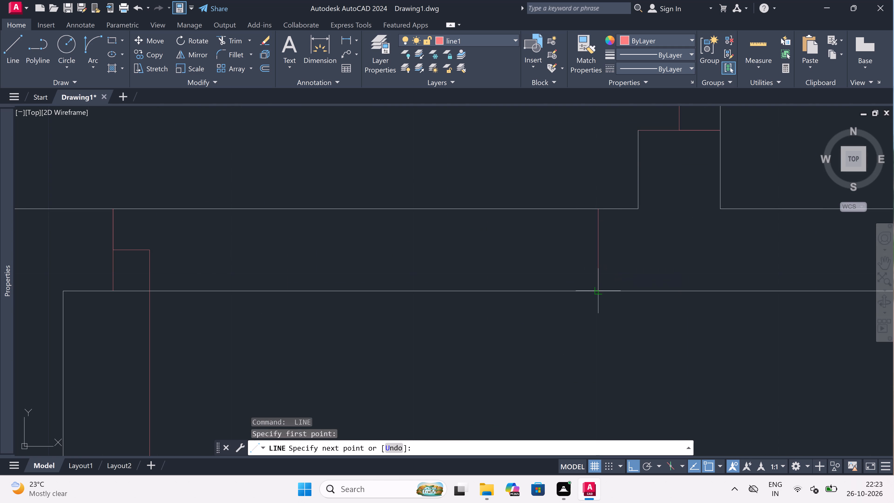
click(598, 290)
click(597, 250)
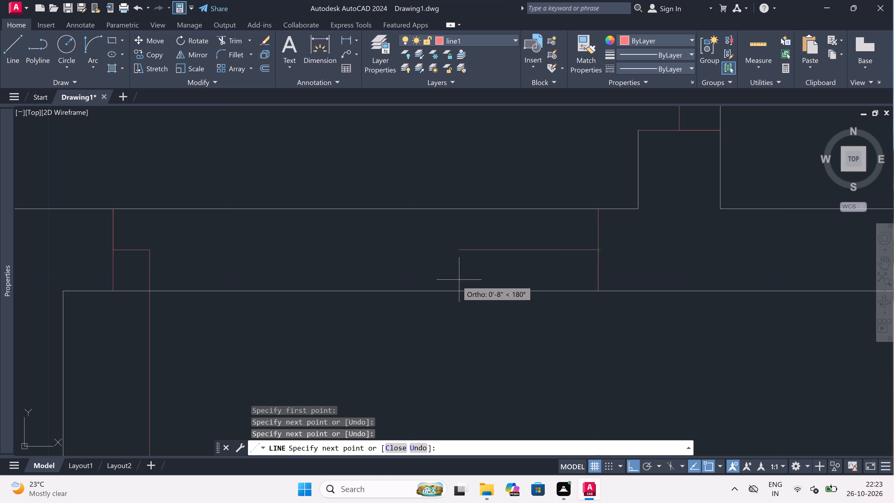
text(2")
key(space)
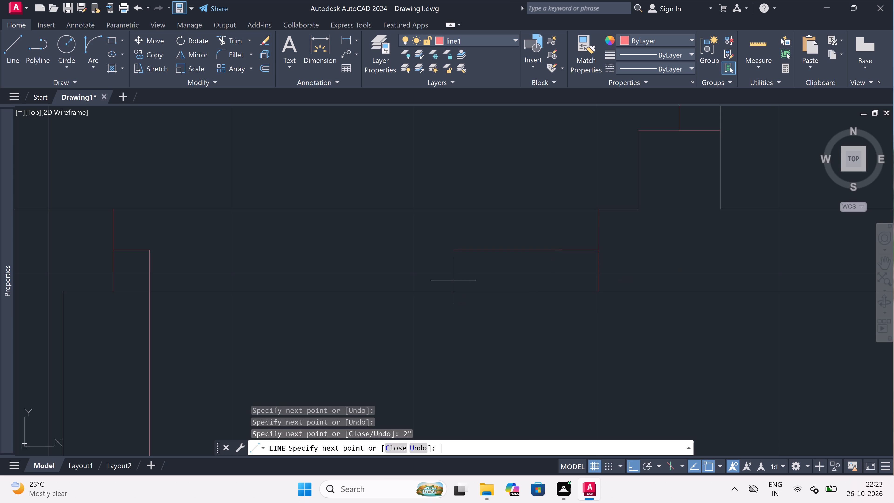
key(Escape)
Draw the door swing arc from the leaf's lower end to the east stub's tip in the lower-right room.
scroll(450, 279, down, 6)
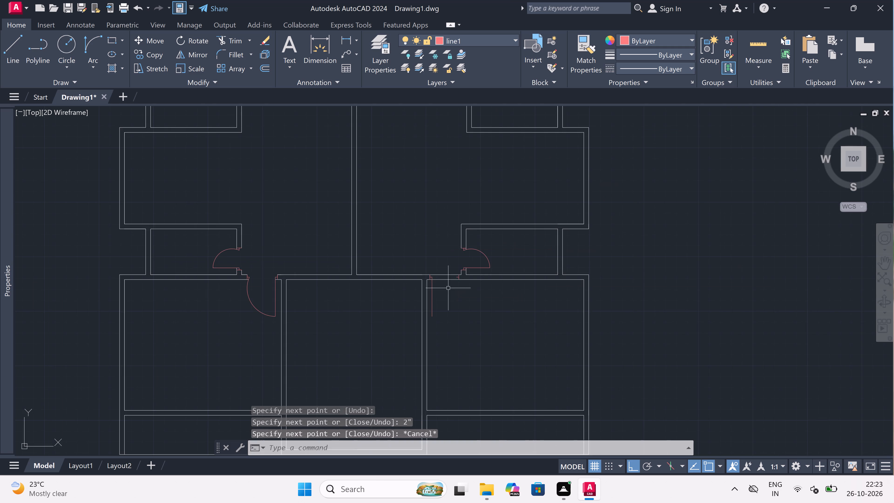
scroll(444, 309, up, 4)
scroll(444, 309, down, 1)
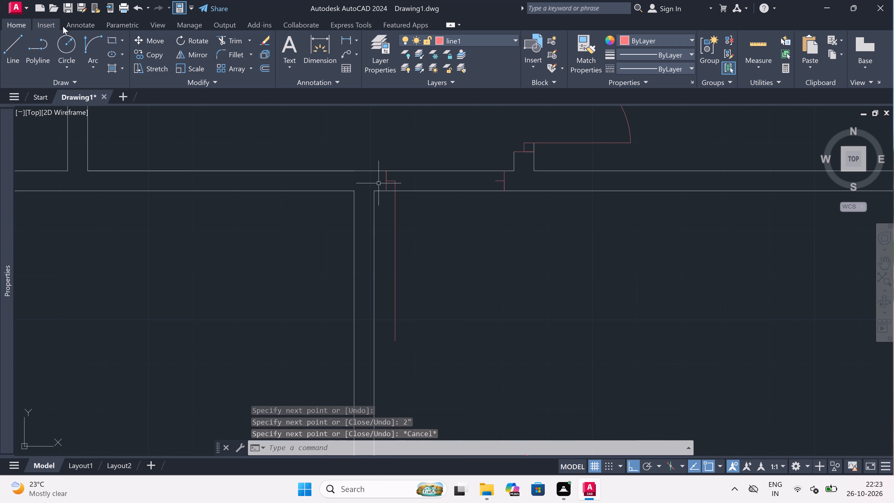
click(92, 45)
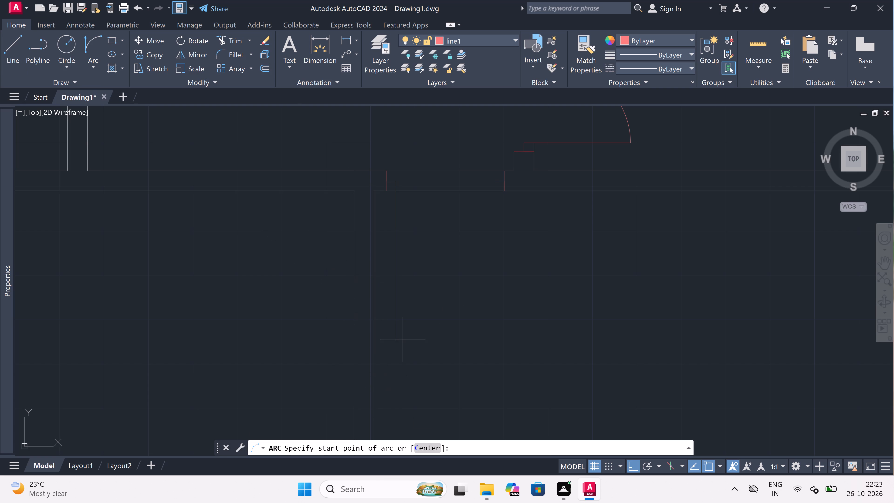
drag(397, 341, 406, 326)
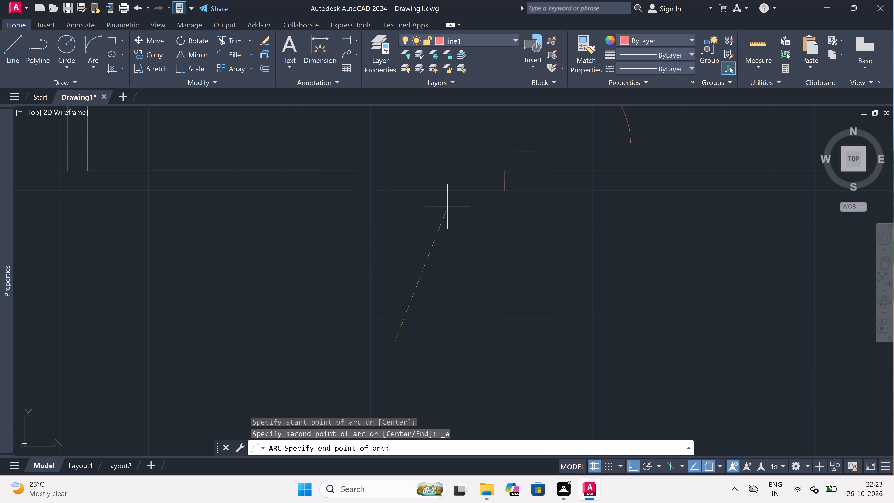
click(496, 178)
click(630, 268)
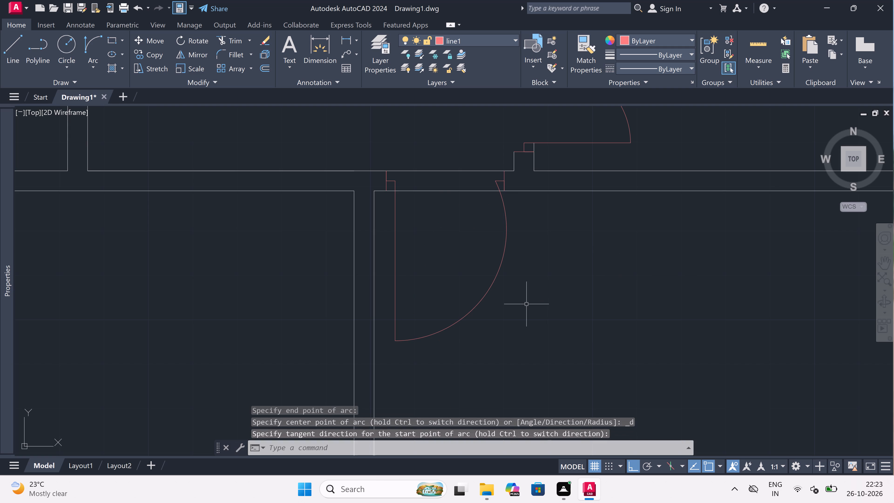
Trim both wall lines between the two jambs to open the doorway in the lower-right room's north wall.
key(t)
key(r)
key(space)
drag(444, 142, 444, 154)
click(436, 252)
click(448, 165)
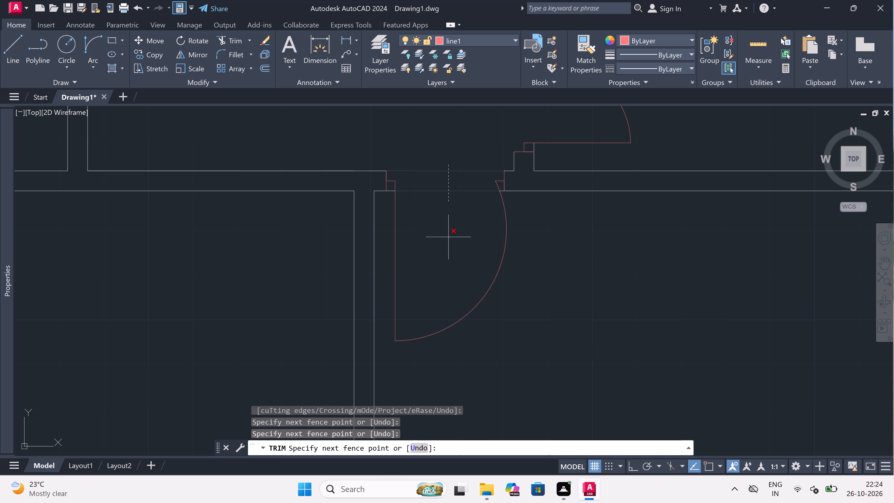
click(448, 241)
scroll(448, 241, down, 3)
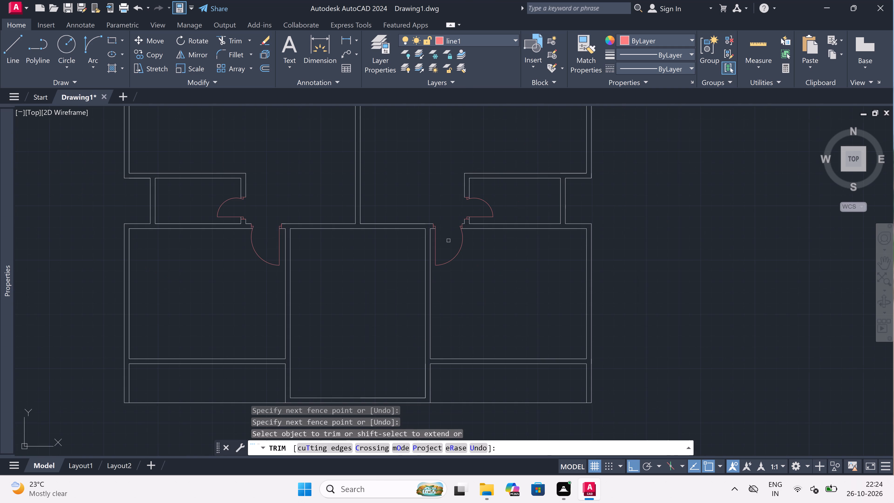
key(Escape)
Review the doors and wall openings across the whole two-unit floor plan.
scroll(448, 241, down, 2)
scroll(424, 237, up, 3)
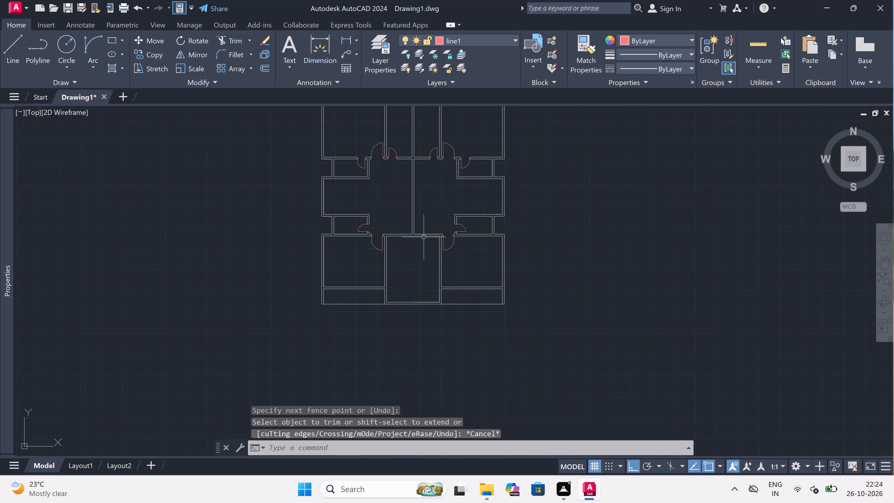
scroll(276, 207, up, 1)
scroll(379, 276, down, 6)
scroll(370, 258, up, 3)
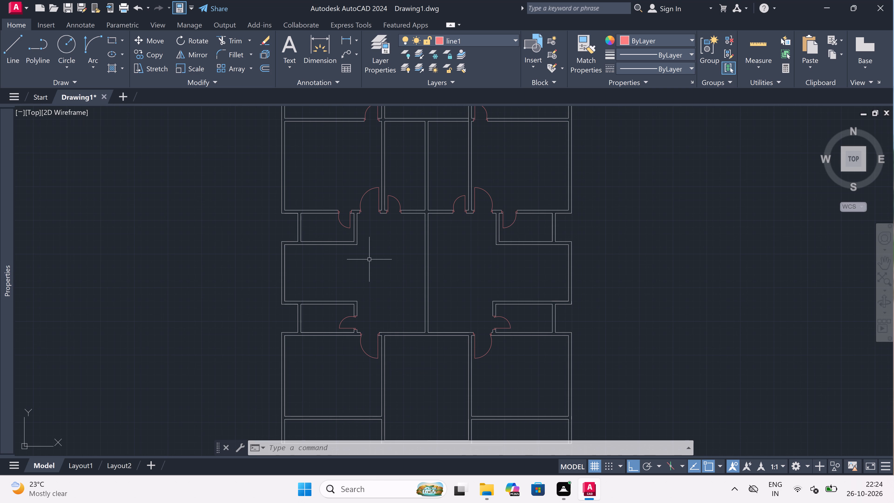
scroll(398, 266, down, 3)
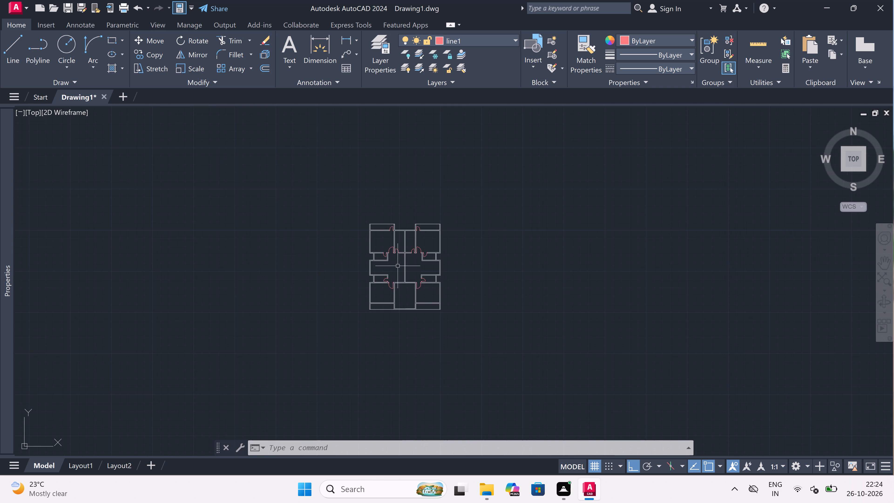
On layer 0, draw a three-sided outer wall outline projecting north from the central lower room, between the two adjacent rooms' inner corners.
scroll(397, 298, up, 3)
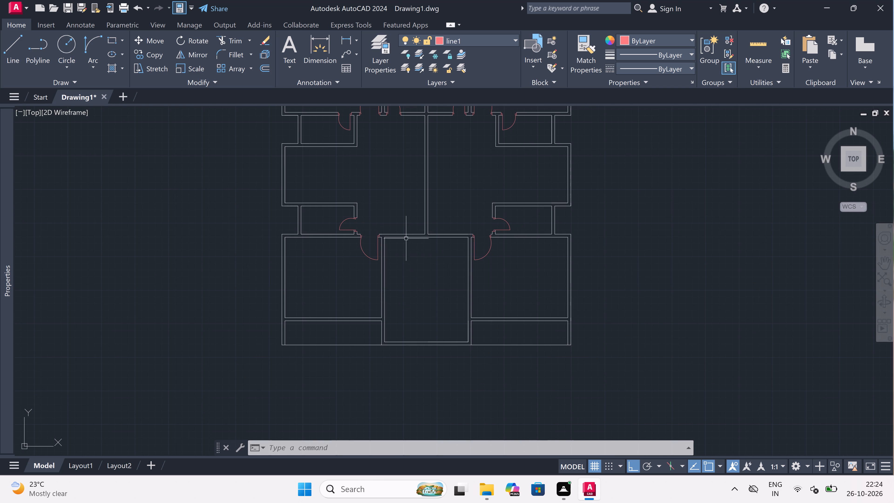
scroll(405, 211, up, 1)
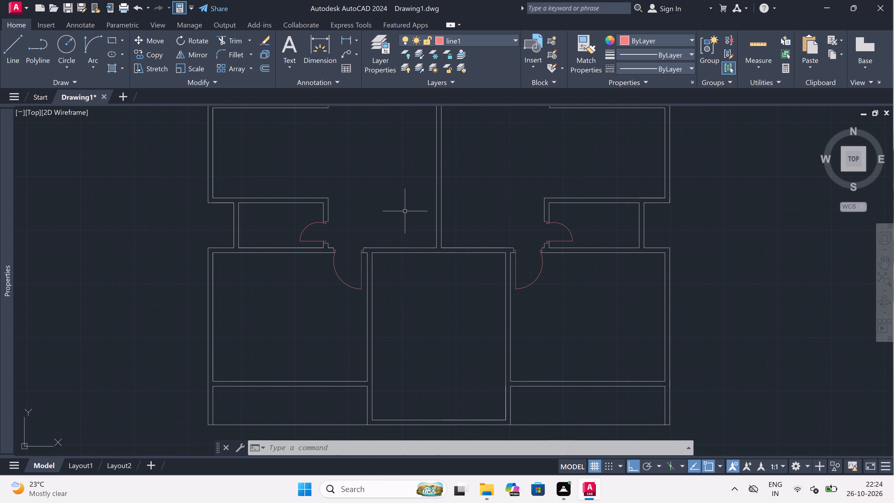
scroll(405, 211, up, 1)
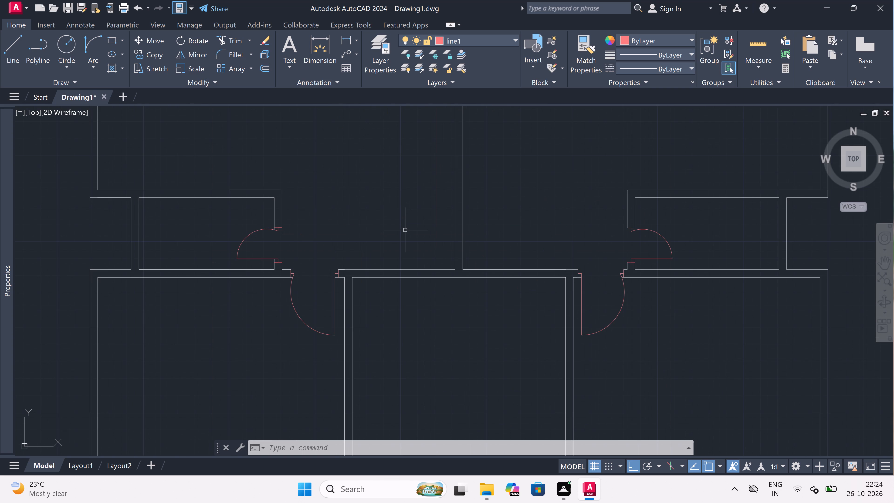
scroll(375, 218, up, 1)
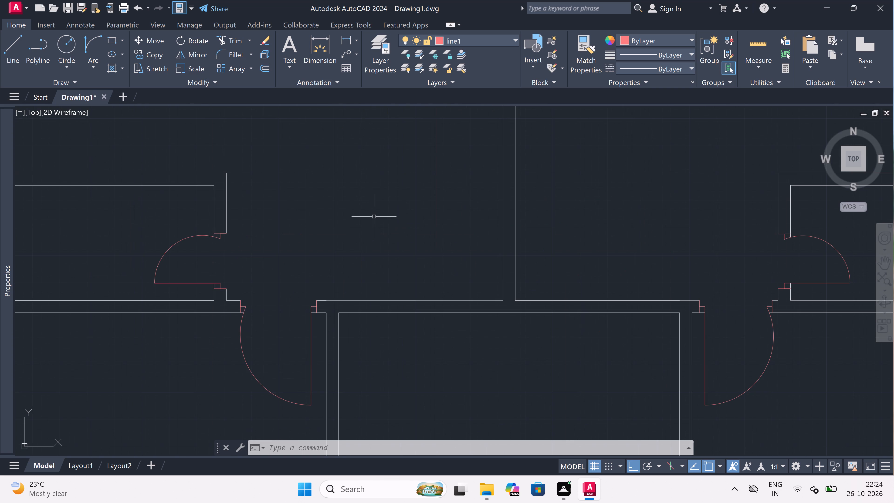
text(l)
key(space)
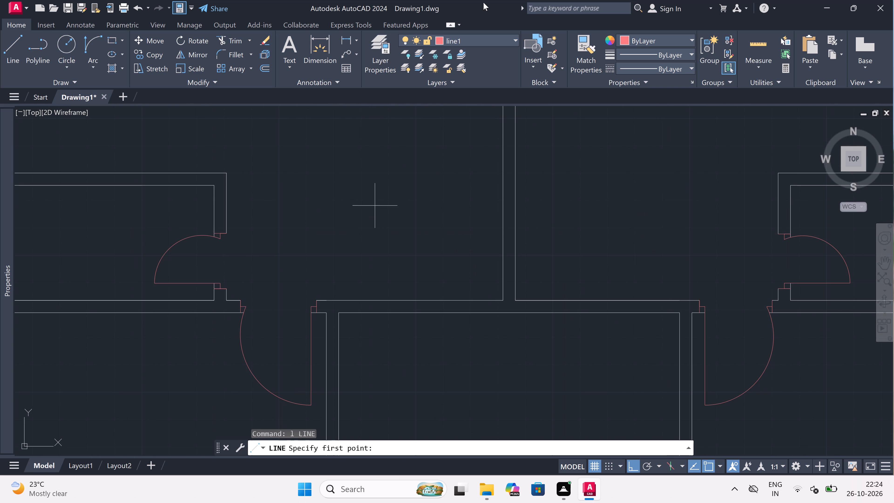
click(478, 41)
click(475, 52)
drag(325, 316, 325, 309)
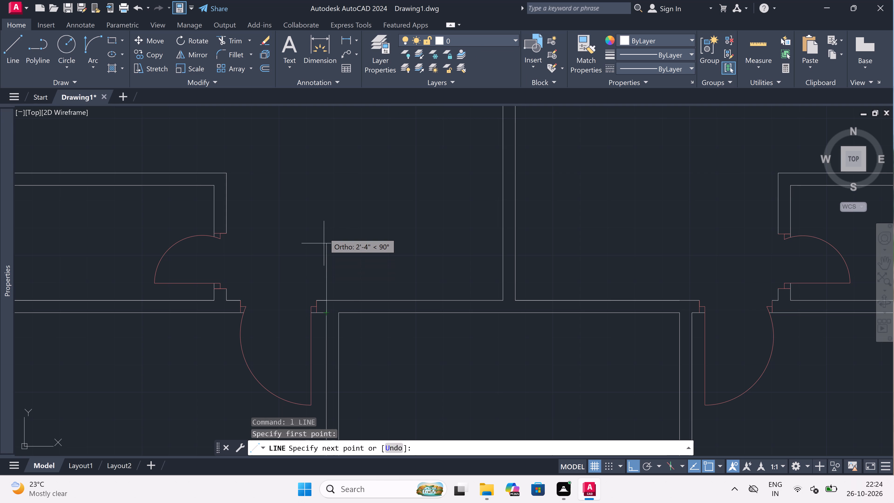
click(324, 233)
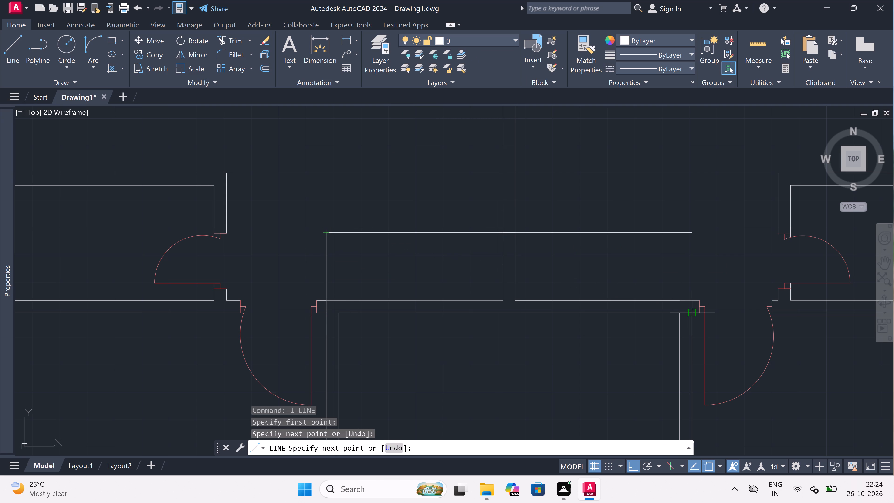
click(690, 230)
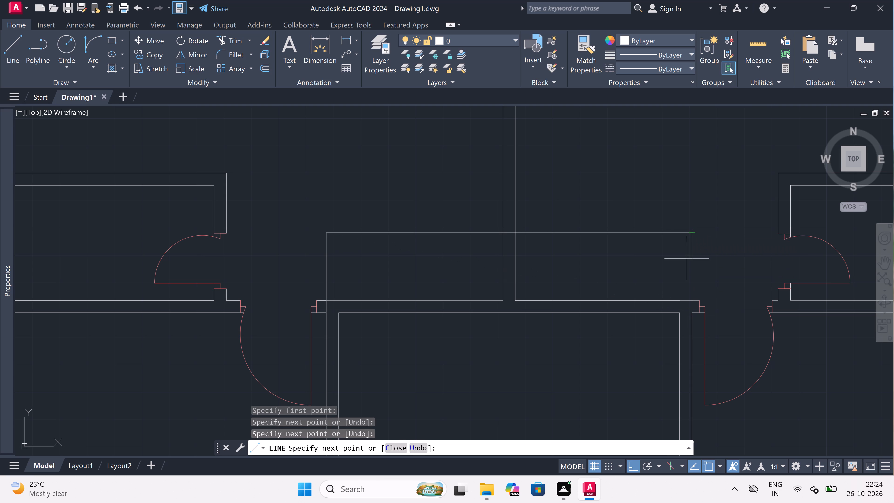
click(689, 311)
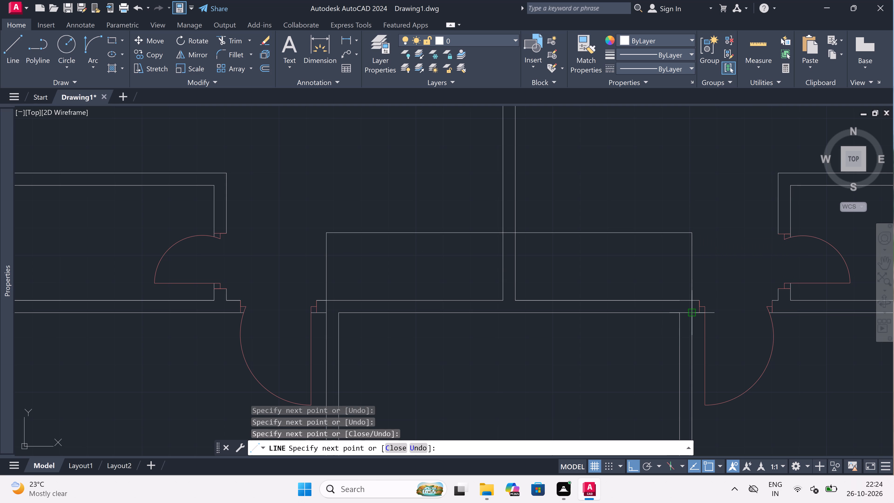
key(Escape)
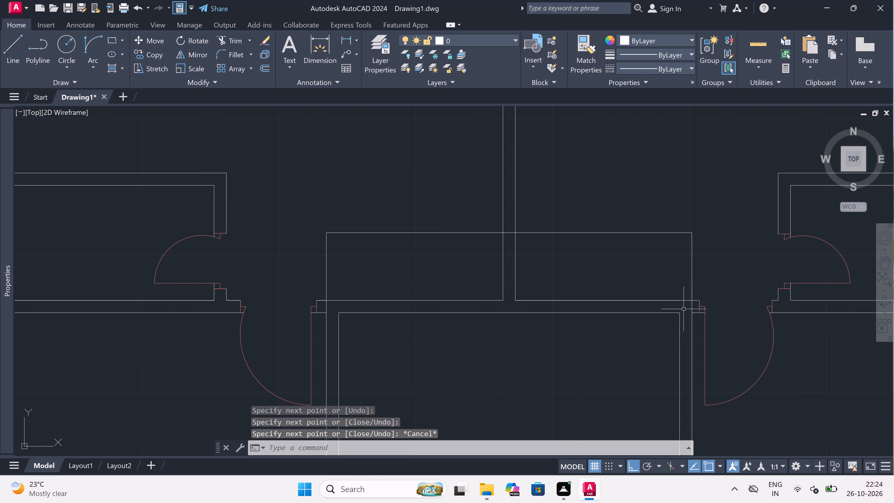
Draw the projection's inner wall lines 4.5" inside the outer outline, from the central room's northeast corner around to its north wall's west end.
key(space)
click(681, 313)
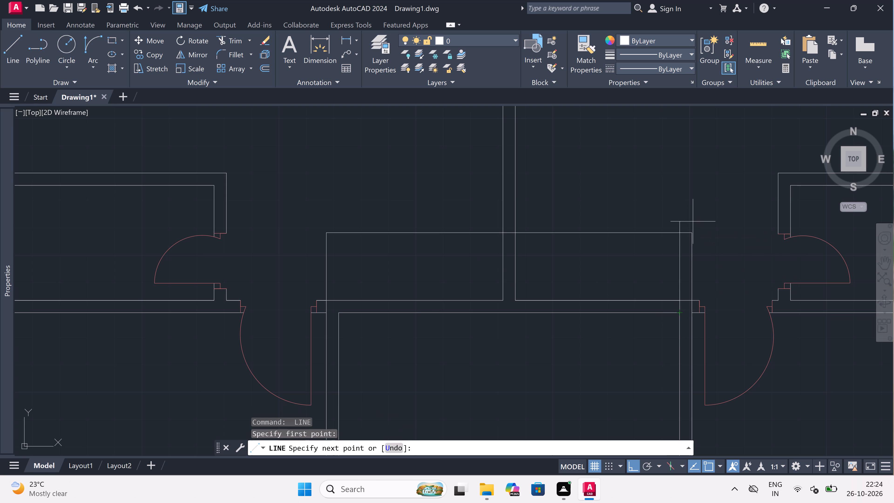
click(683, 235)
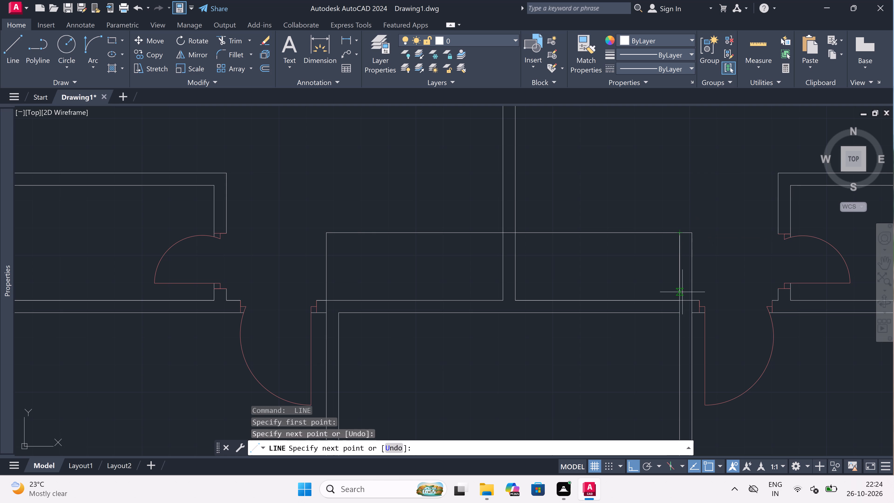
text(4.5")
key(space)
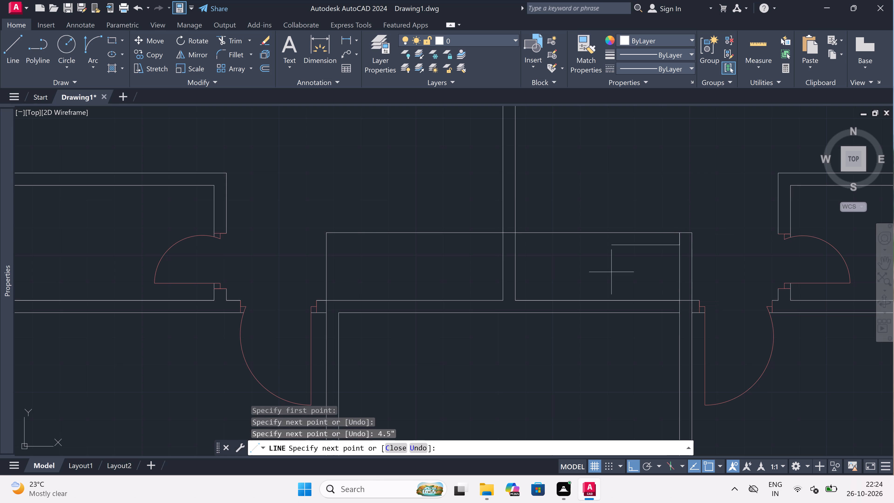
click(325, 249)
scroll(325, 249, up, 2)
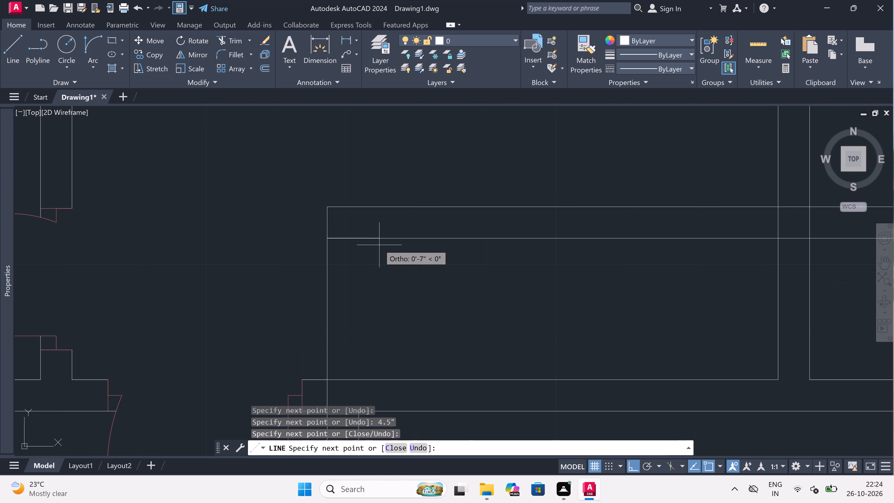
text(4.5)
text(")
key(space)
scroll(351, 228, down, 2)
scroll(350, 275, up, 2)
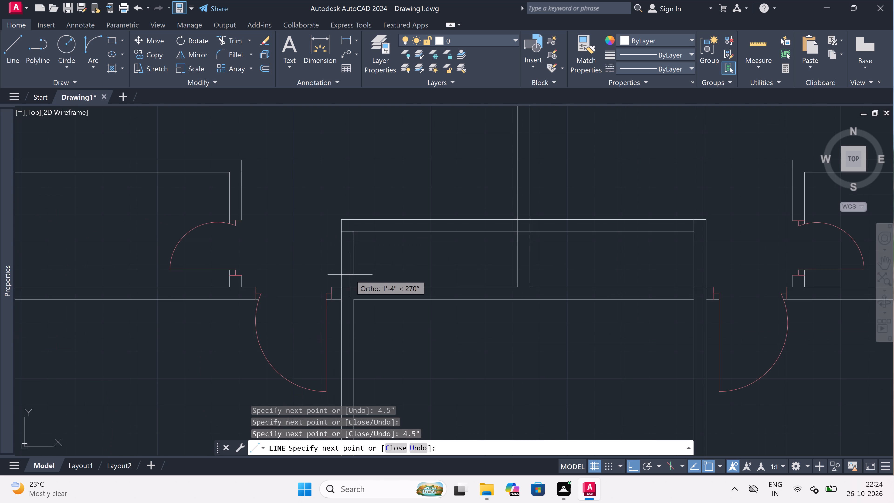
click(361, 304)
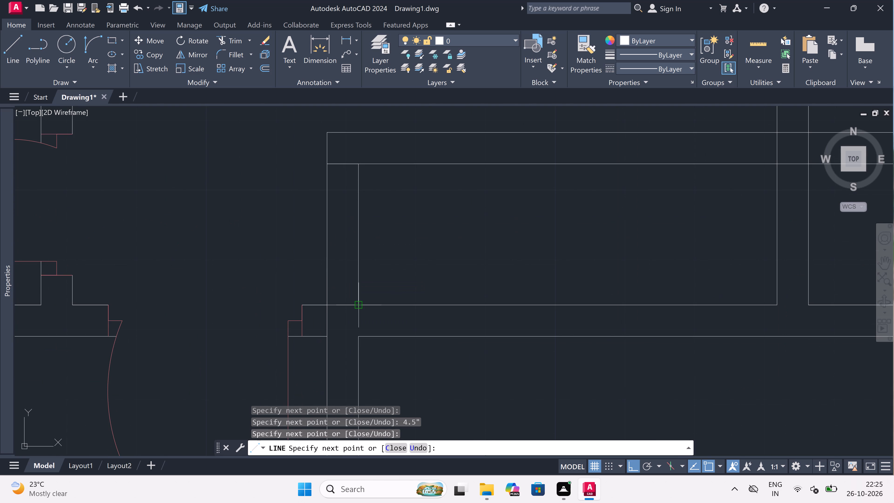
key(Escape)
Trim the short wall-line stubs crossing the projection's west wall at its northwest corner and at the old north wall.
text(tr)
key(space)
drag(348, 315, 348, 306)
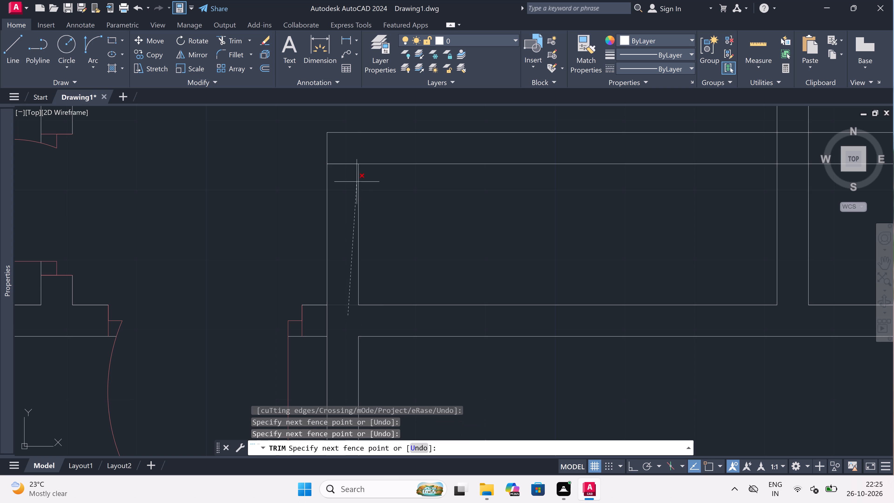
click(356, 152)
Trim away the central room's old north wall lines and the party wall lines running through the projection's interior.
scroll(373, 190, down, 3)
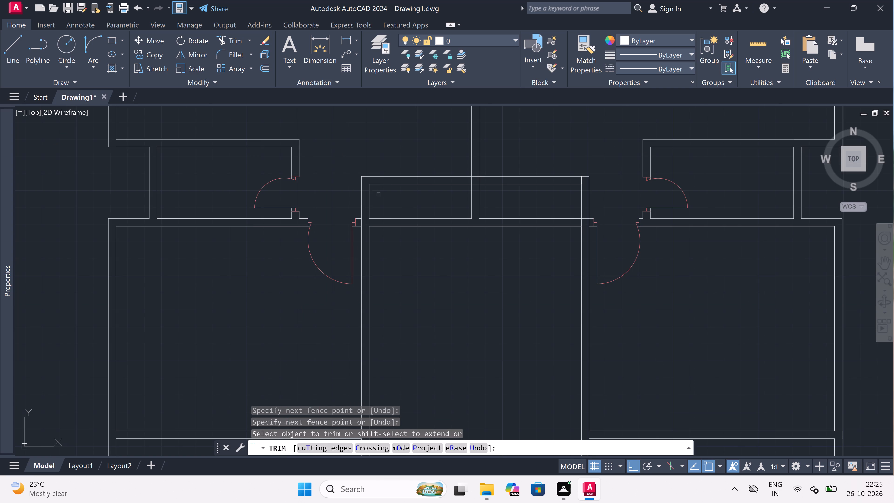
click(390, 201)
click(413, 312)
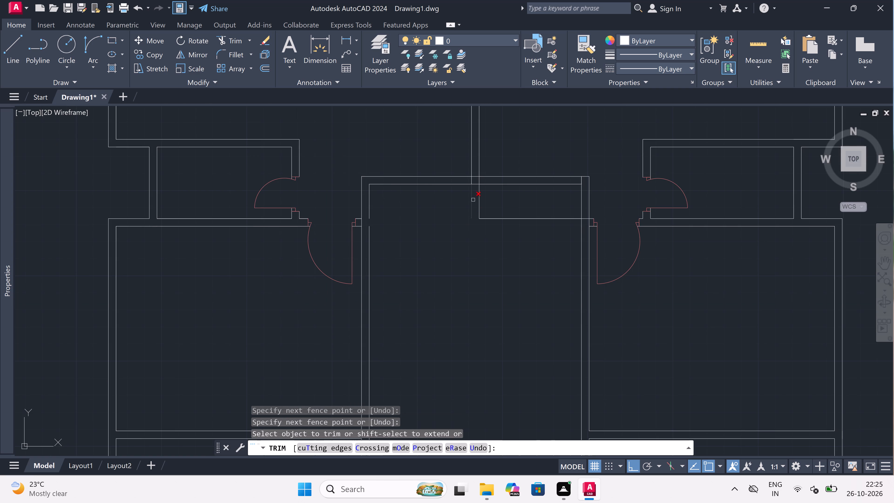
click(473, 200)
click(492, 200)
click(465, 200)
click(491, 201)
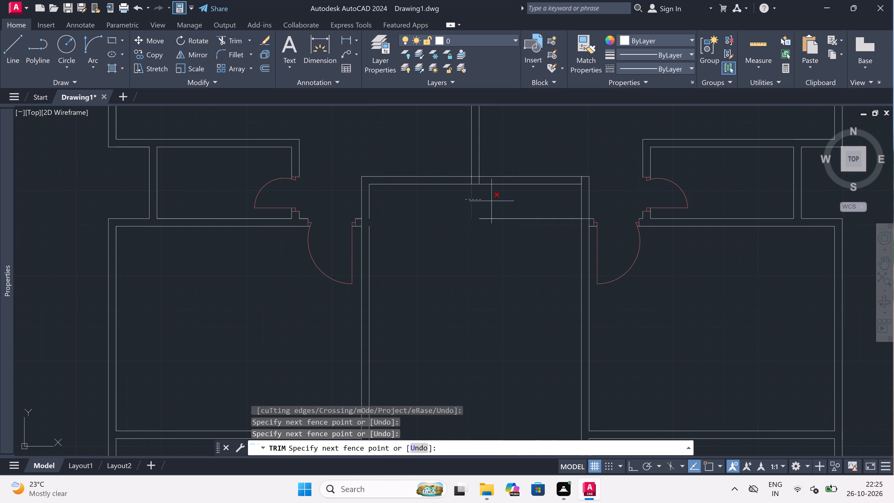
click(509, 205)
click(514, 301)
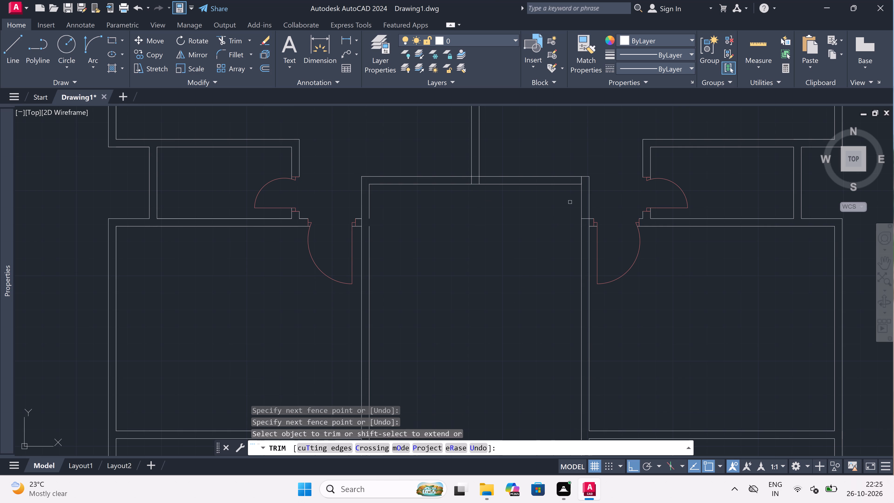
Trim the leftover old north wall line between the two lines of the projection's east wall.
scroll(569, 176, up, 1)
scroll(600, 190, up, 1)
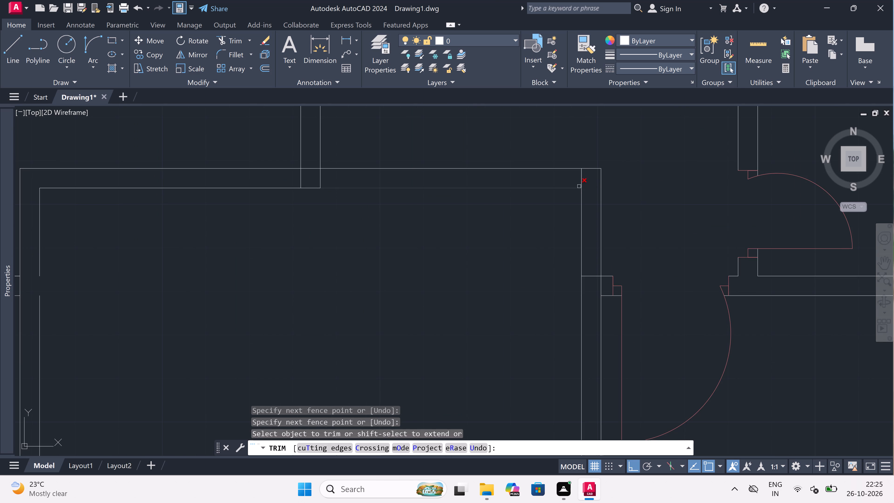
click(582, 181)
click(582, 181)
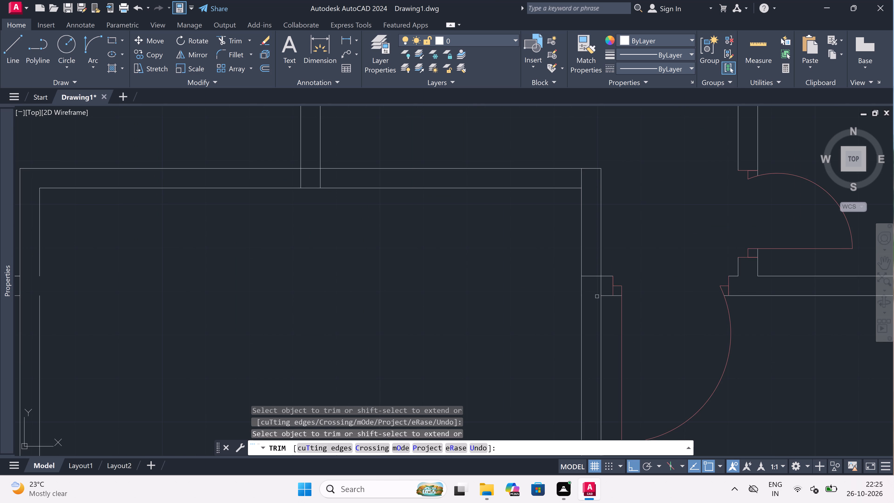
click(595, 284)
click(595, 282)
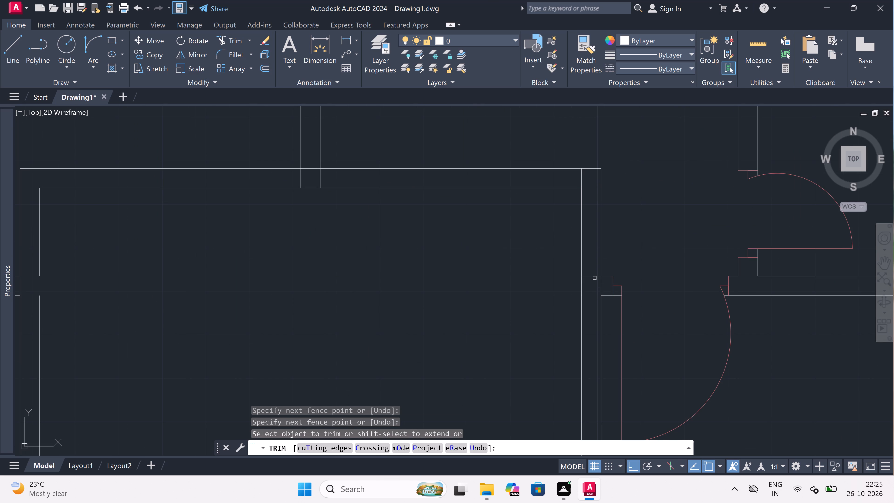
click(595, 277)
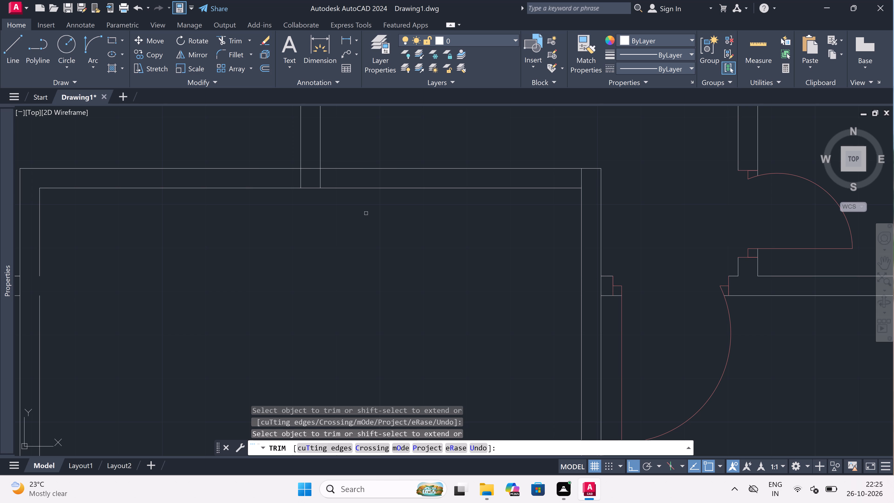
Clean up the T-junction where the party wall meets the projection's north wall by trimming the overlapping line segments.
scroll(366, 213, down, 3)
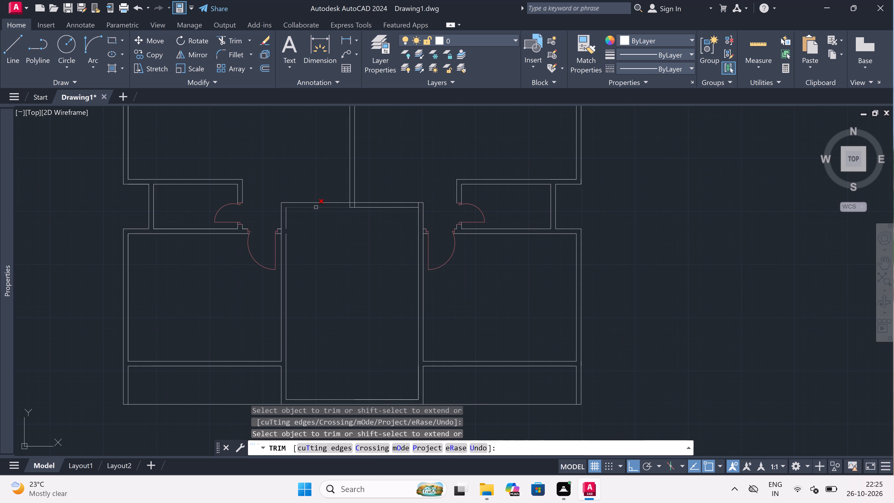
scroll(301, 207, up, 1)
scroll(385, 203, up, 1)
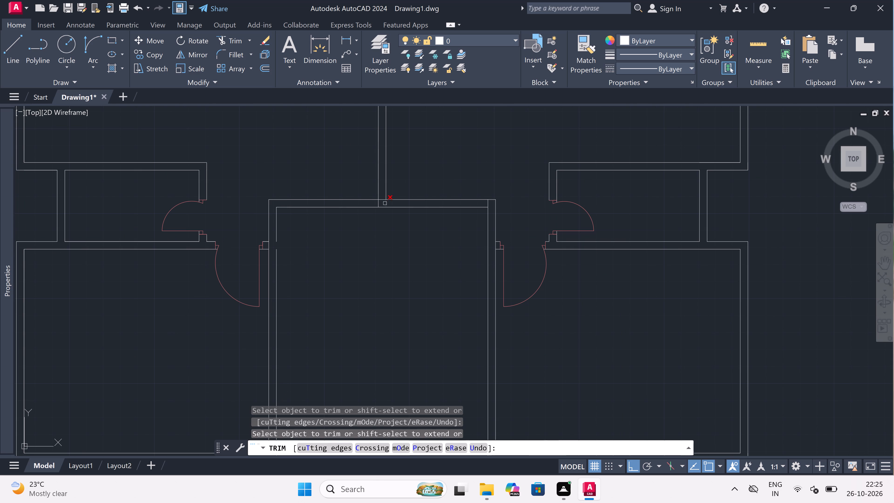
scroll(385, 203, up, 1)
scroll(362, 189, up, 2)
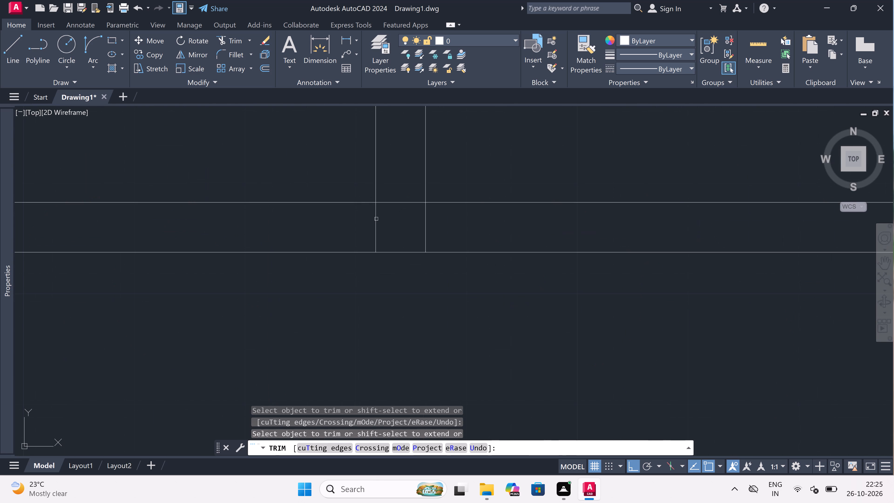
click(366, 219)
drag(483, 222, 480, 221)
drag(384, 221, 385, 218)
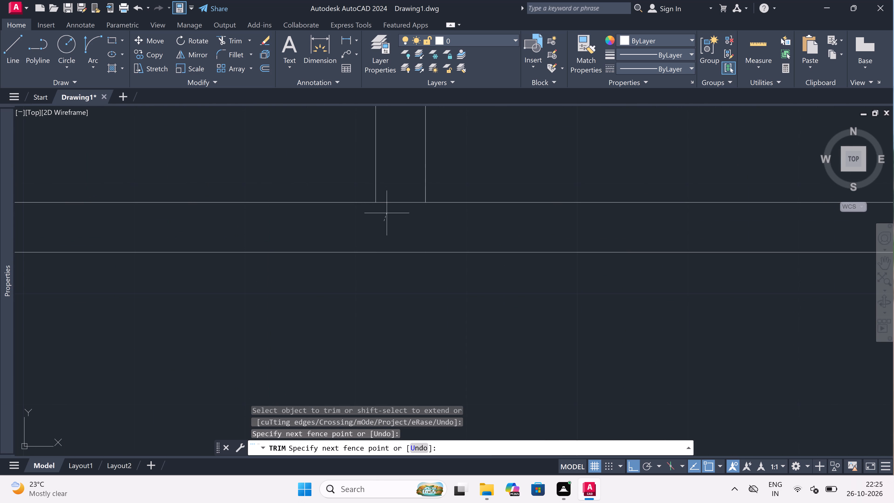
click(392, 187)
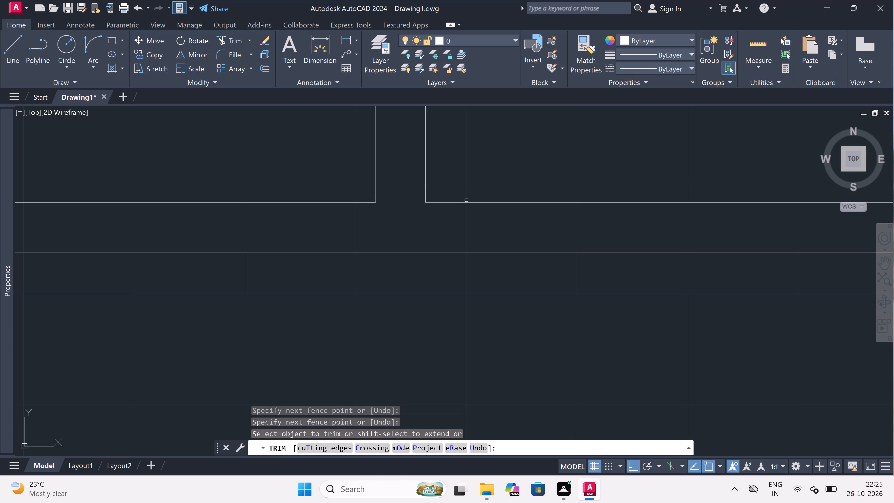
scroll(461, 203, down, 4)
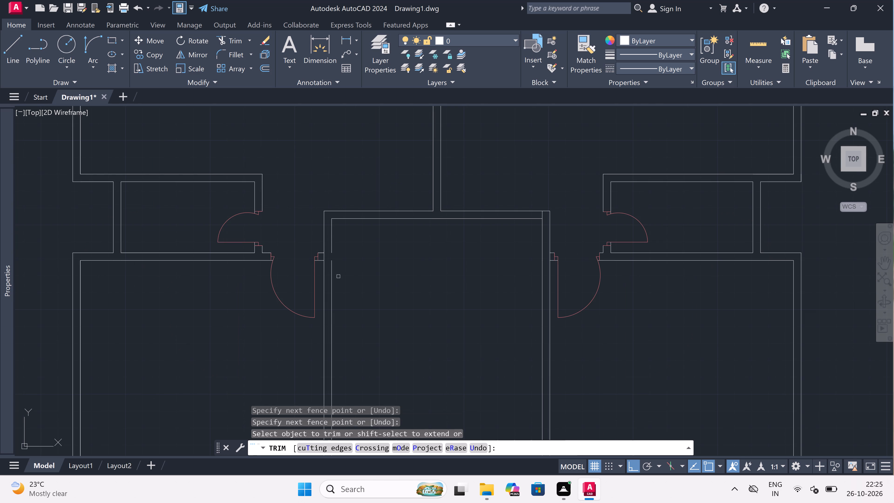
key(Escape)
Trim the outer line of the central room's west wall where the adjoining doorway wall stub meets it.
scroll(333, 255, up, 5)
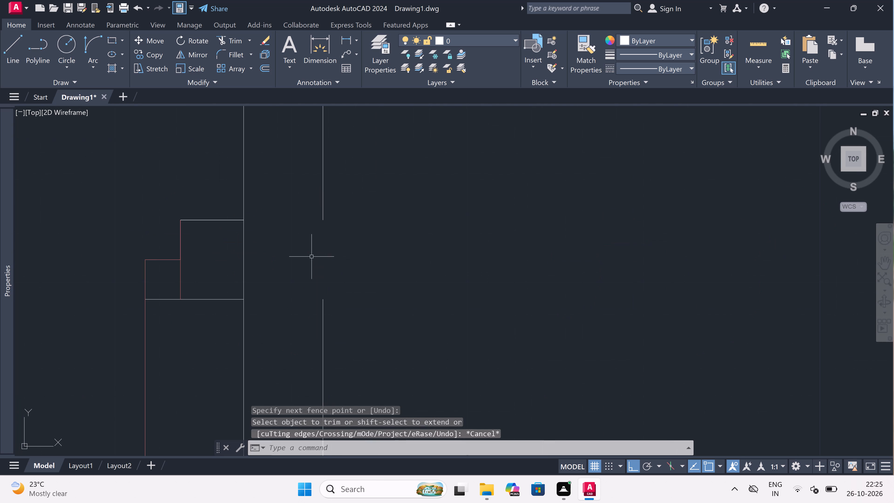
key(space)
drag(230, 257, 243, 258)
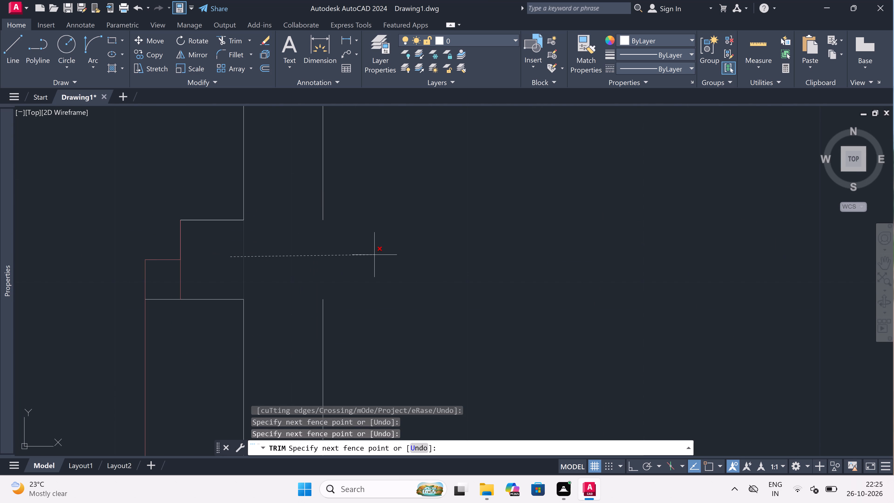
click(375, 254)
scroll(334, 275, down, 3)
scroll(334, 275, up, 2)
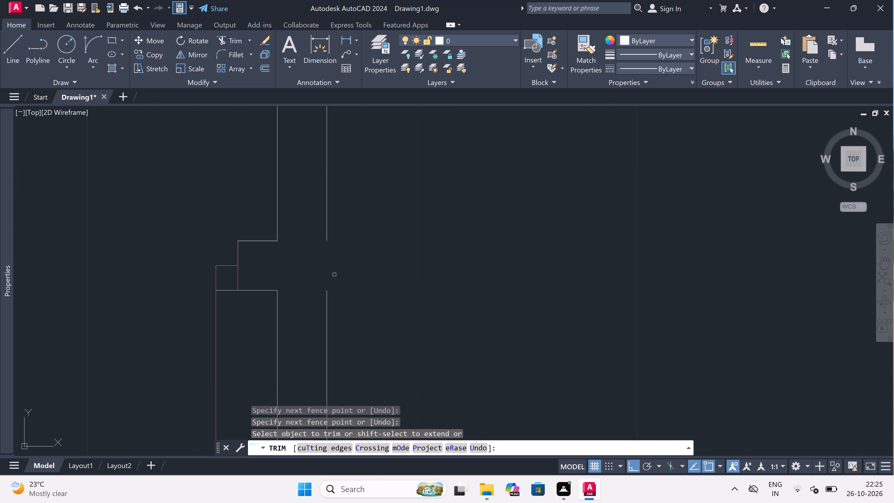
key(Escape)
Extend the inner line of the central room's west wall north to close the gap at the old wall junction.
key(e)
text(x)
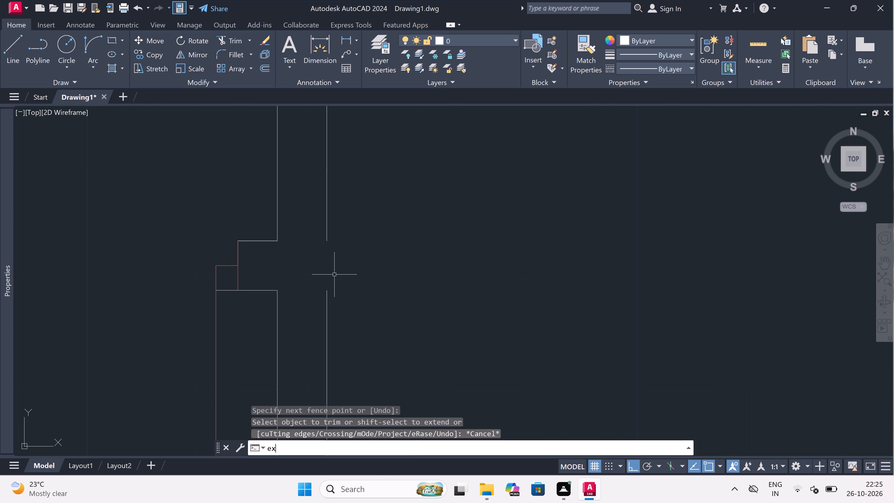
key(space)
scroll(324, 307, down, 3)
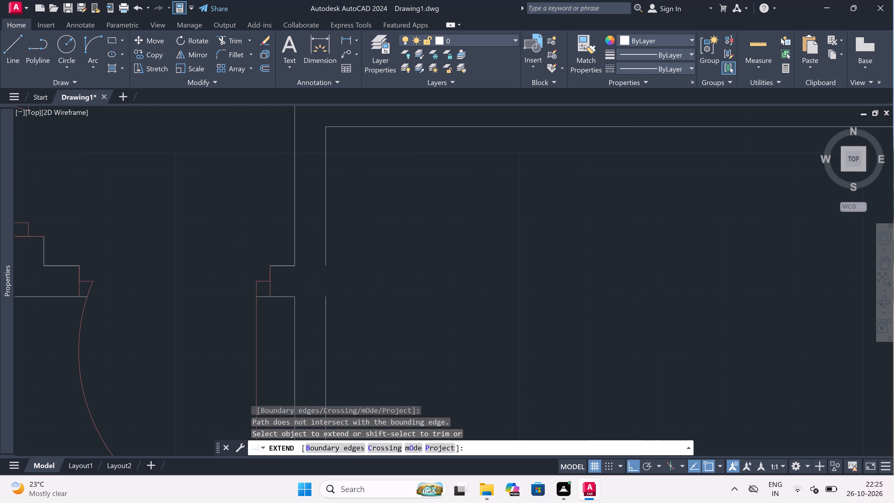
click(326, 318)
scroll(426, 286, down, 3)
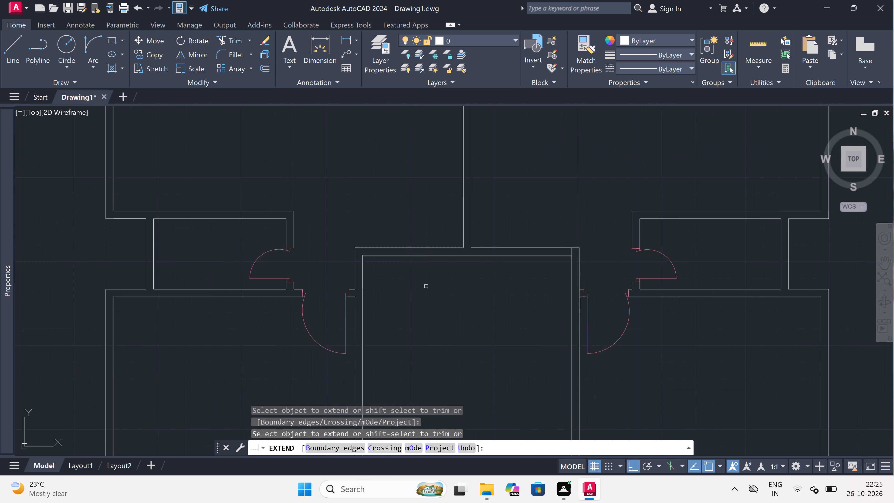
scroll(488, 294, up, 1)
key(Escape)
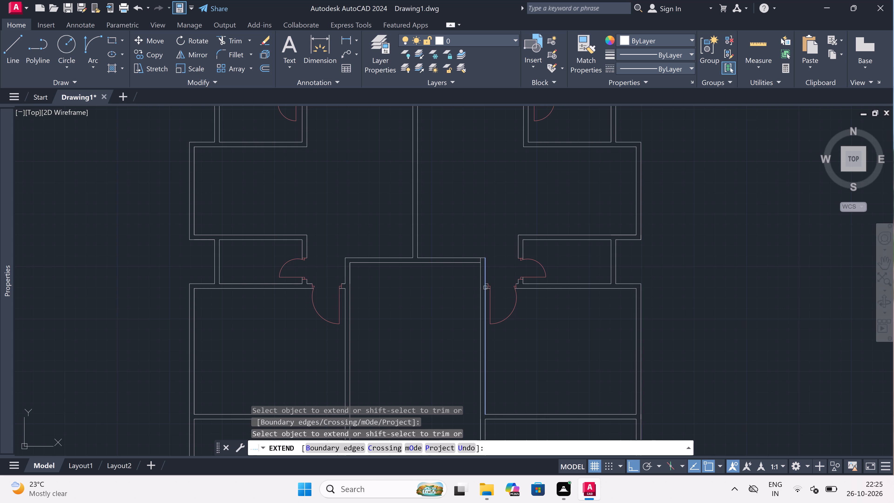
Trim the inner east wall line's overrun at the projection's northeast corner.
key(t)
text(r)
key(space)
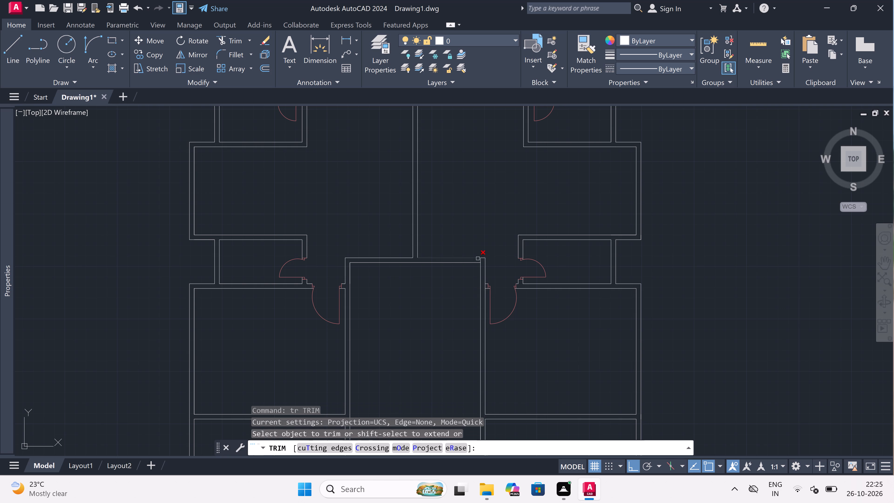
scroll(480, 259, up, 3)
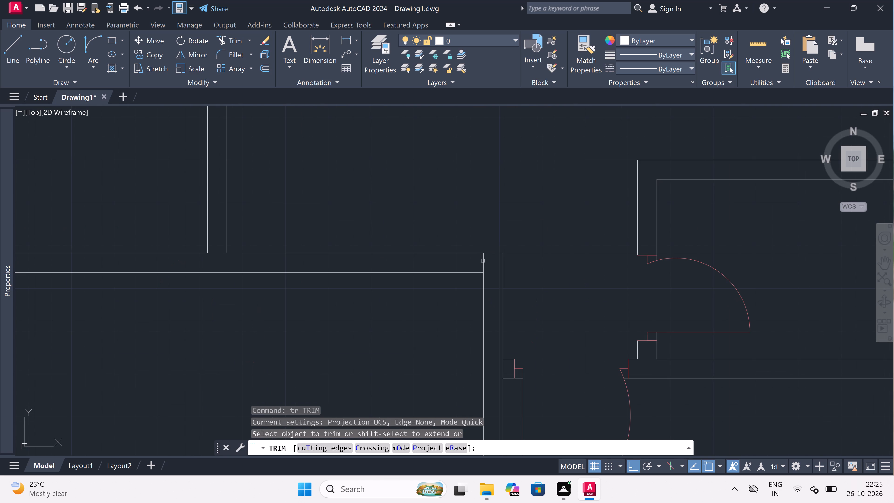
click(484, 261)
scroll(452, 300, down, 5)
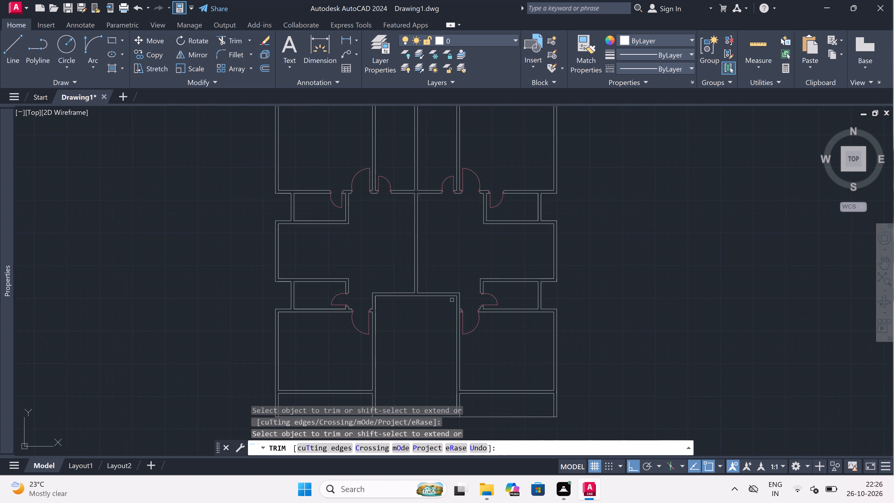
key(Escape)
Review the cleaned-up walls and junctions around the central lower room and the adjacent rooms.
scroll(443, 278, up, 2)
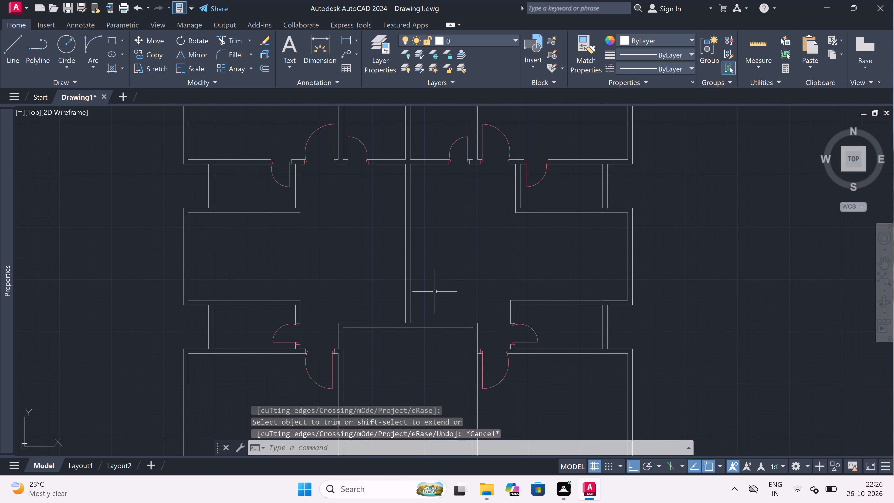
scroll(398, 327, up, 2)
scroll(391, 266, down, 3)
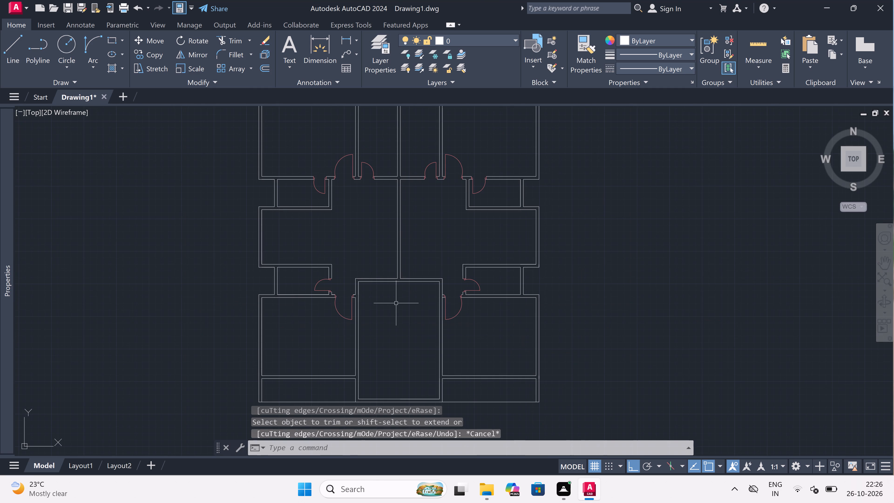
scroll(400, 317, down, 1)
scroll(397, 353, up, 1)
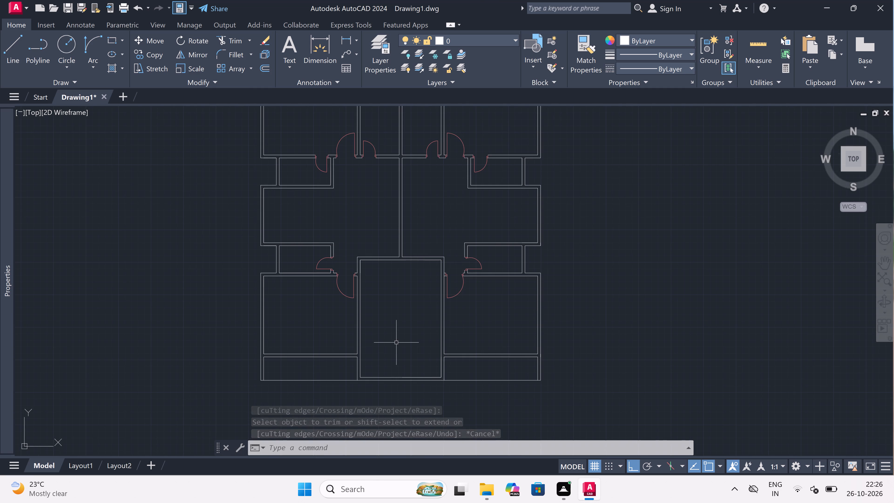
scroll(396, 333, down, 2)
scroll(406, 360, up, 3)
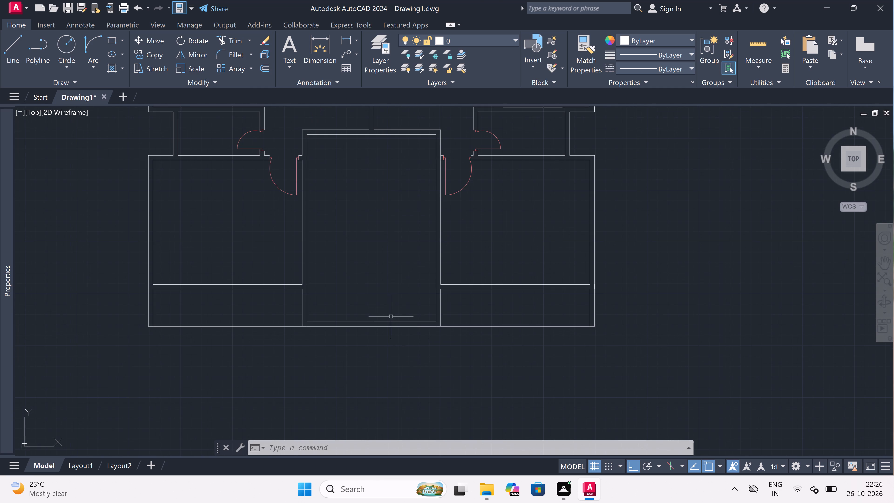
scroll(363, 232, down, 2)
scroll(360, 223, up, 2)
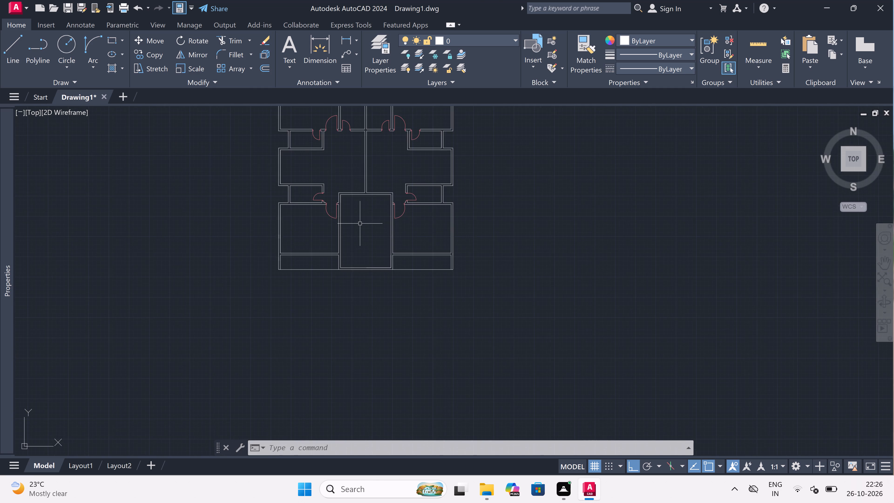
On layer line, draw a horizontal line across the central lower room between its inner side walls, slightly north of the neighbouring rooms' south walls.
click(473, 38)
click(473, 64)
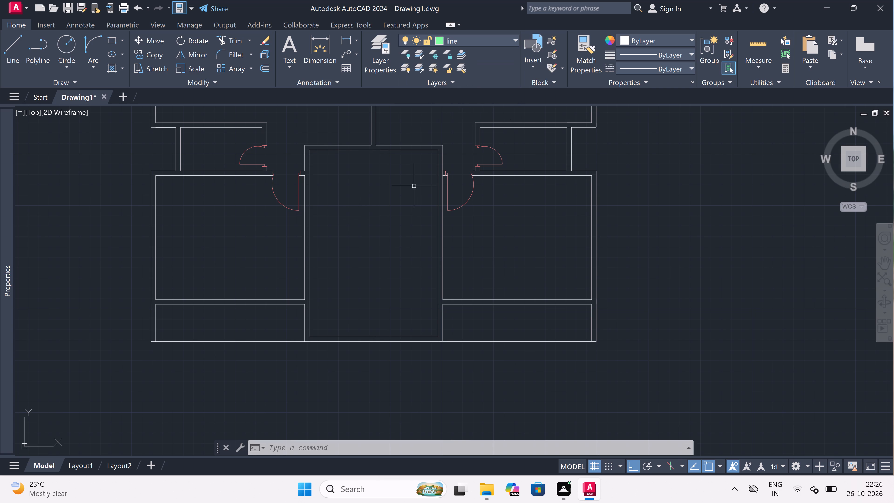
text(l)
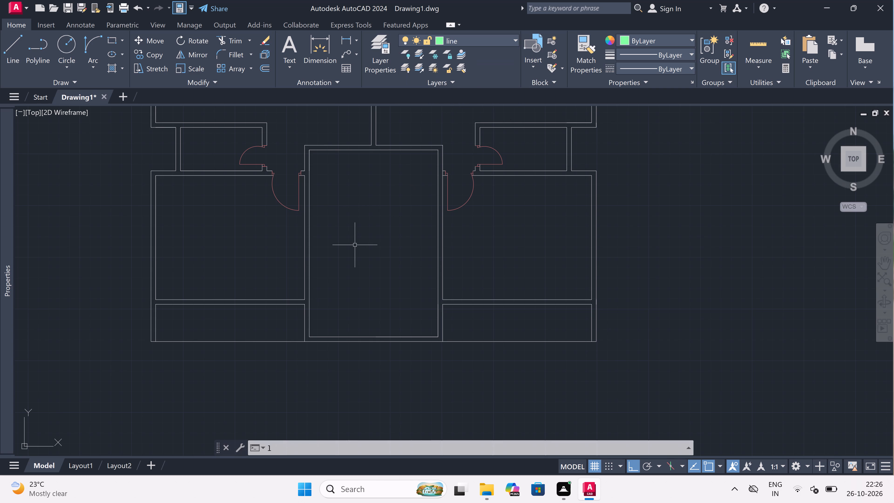
key(space)
scroll(349, 247, up, 1)
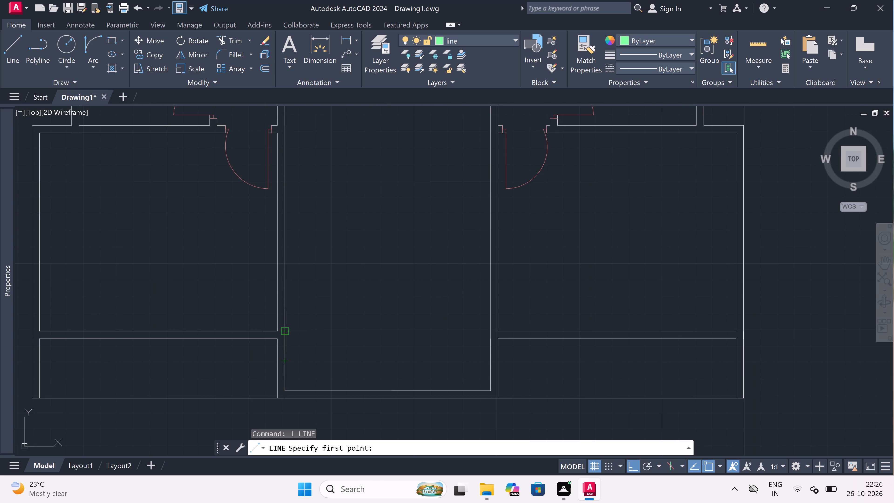
key(Escape)
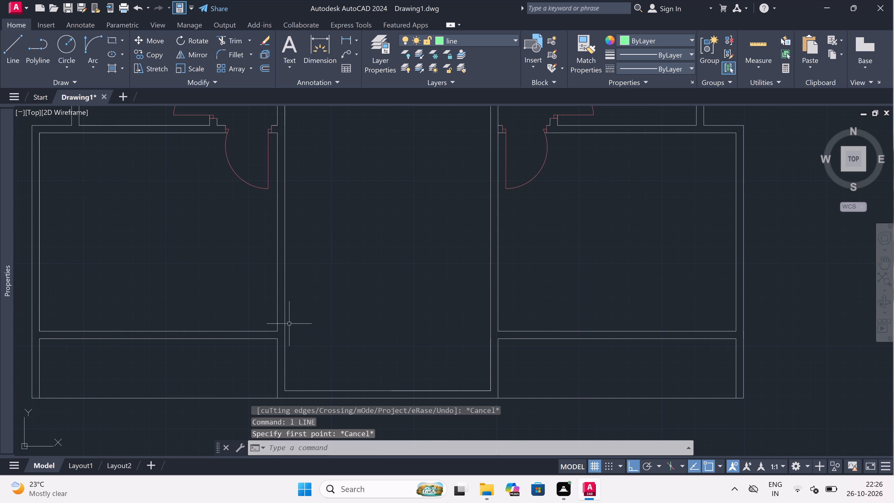
key(space)
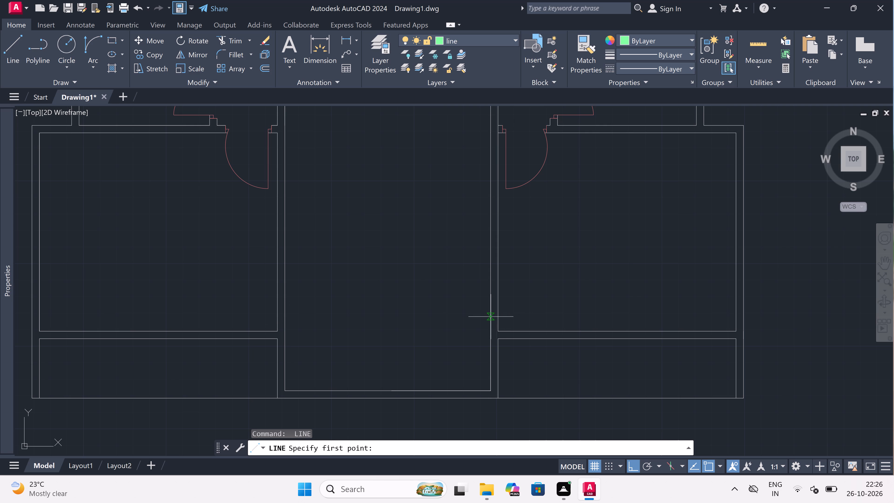
click(289, 323)
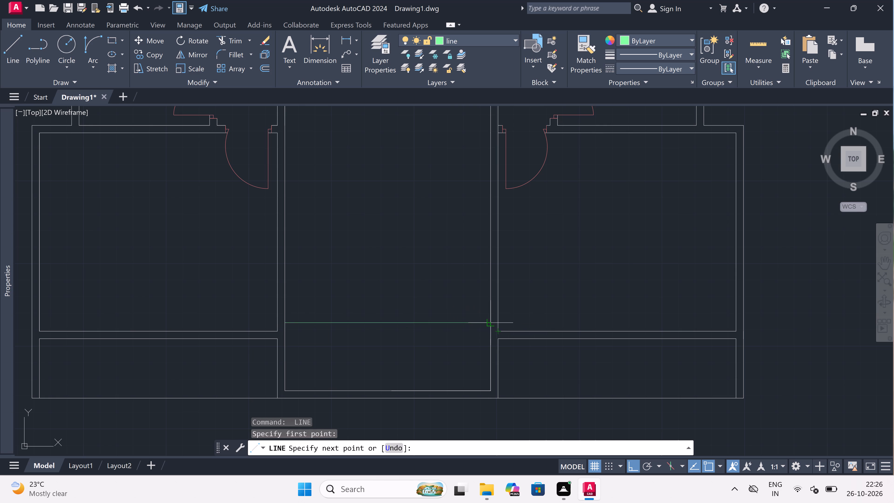
click(489, 323)
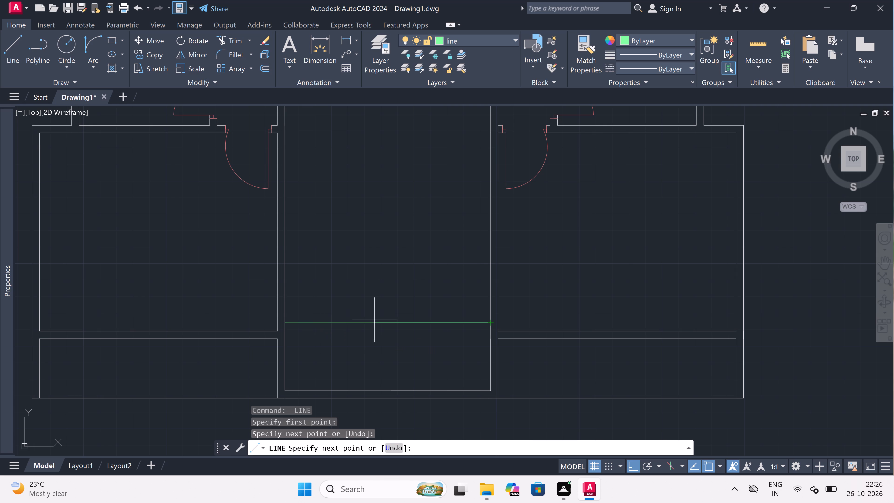
Draw a vertical centre line north from the midpoint of the new horizontal line, stopping short of the central room's north wall.
drag(390, 322, 390, 316)
scroll(382, 218, down, 4)
scroll(382, 188, up, 4)
scroll(387, 204, down, 2)
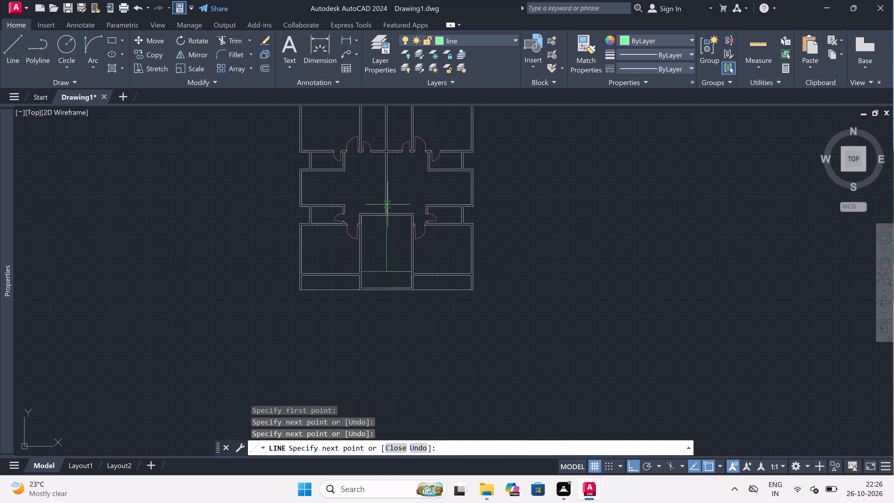
scroll(388, 234, up, 3)
click(378, 232)
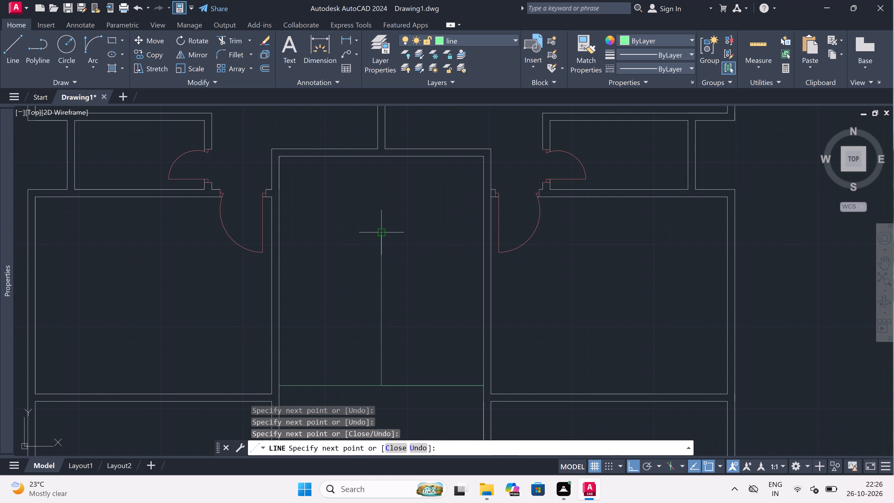
key(Escape)
Offset the horizontal line northward 13 times at 8" spacing with the Multiple option to form the stair treads.
scroll(381, 232, down, 3)
scroll(381, 234, up, 3)
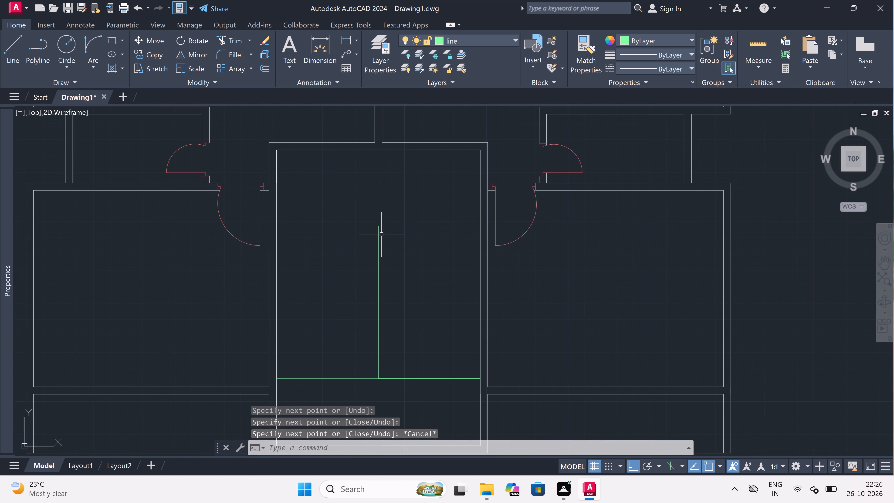
scroll(381, 234, down, 2)
scroll(372, 259, up, 2)
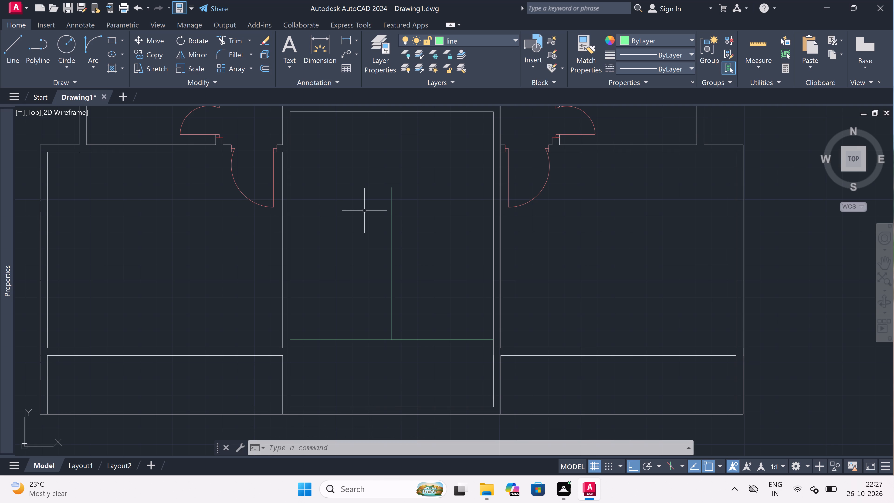
scroll(375, 226, down, 1)
scroll(375, 229, up, 1)
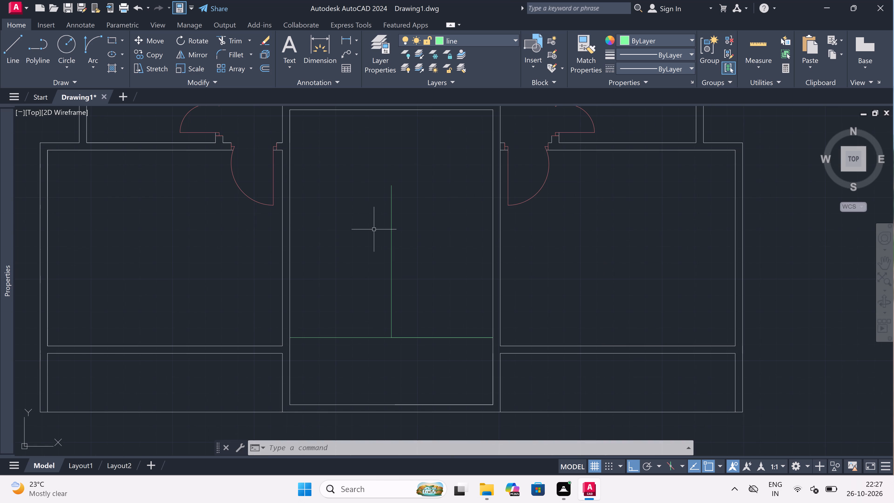
key(o)
key(space)
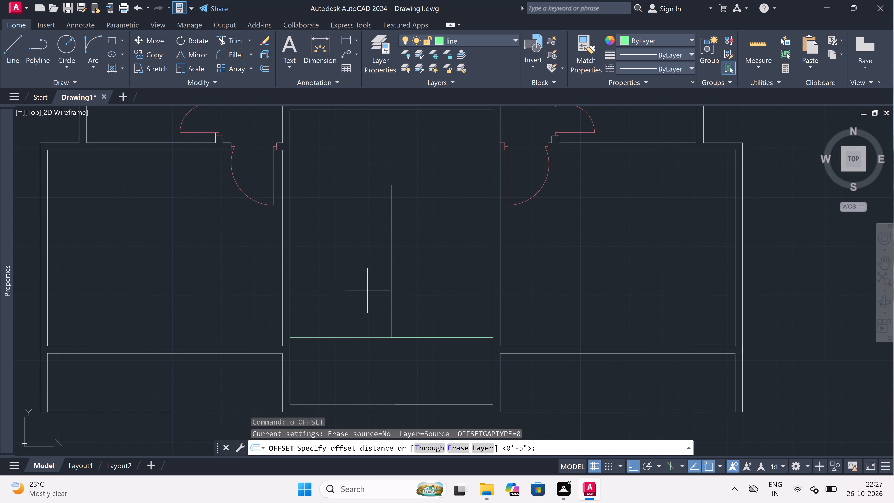
scroll(367, 297, up, 2)
drag(332, 398, 332, 391)
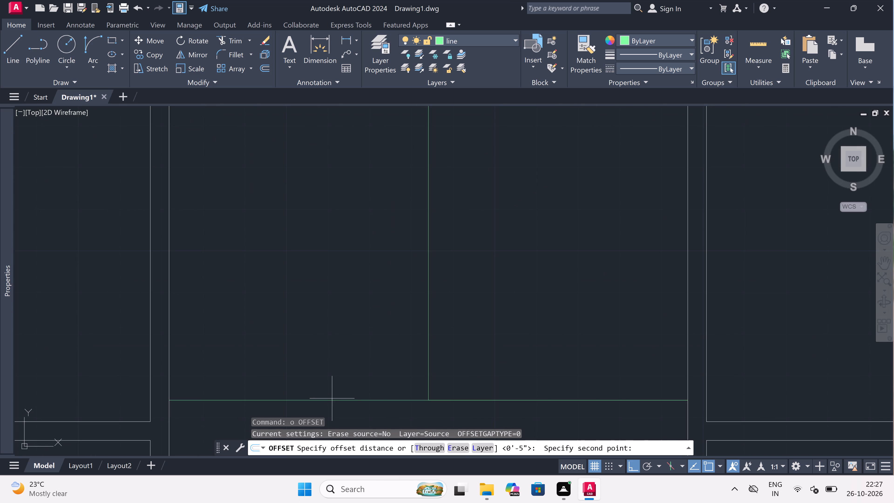
text(8")
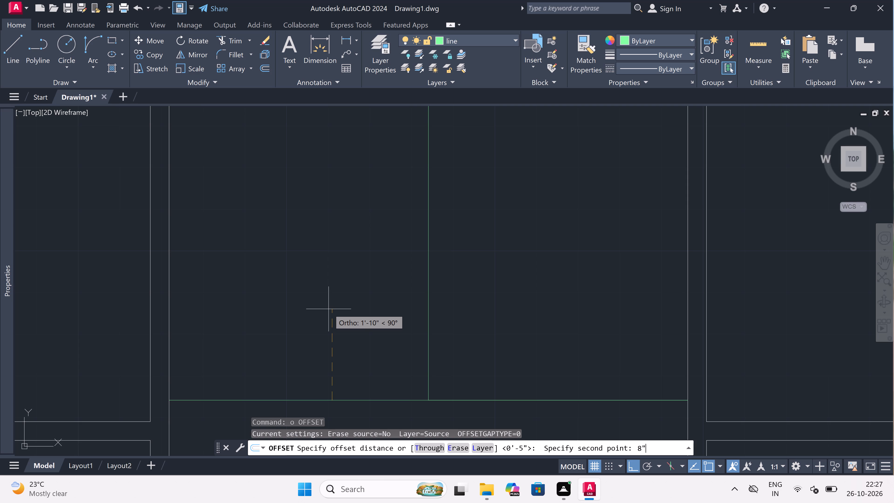
key(space)
scroll(328, 309, down, 3)
scroll(322, 351, up, 1)
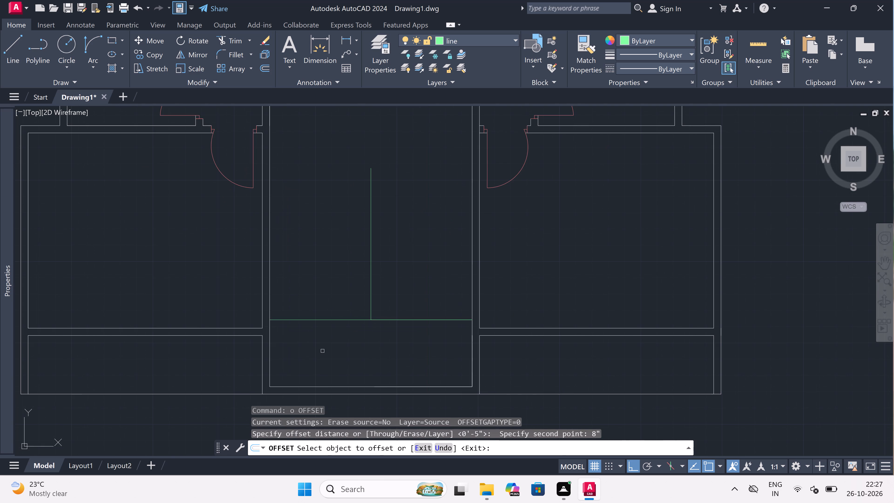
scroll(339, 276, up, 1)
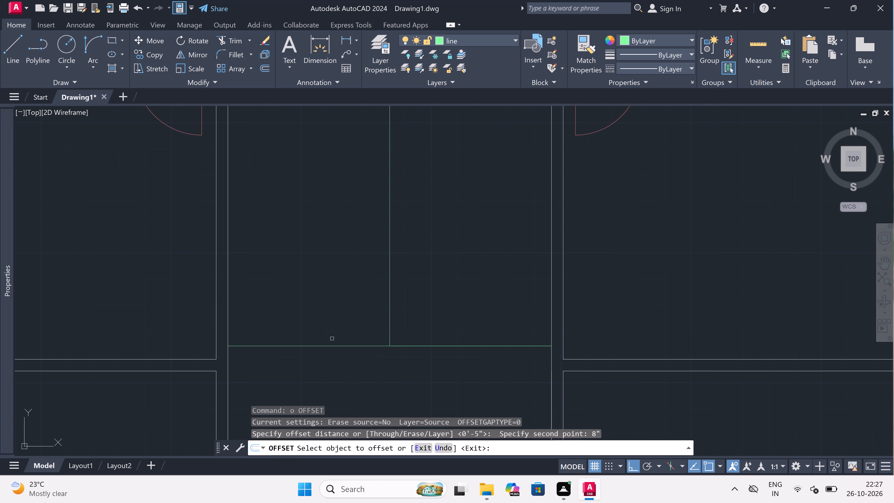
drag(333, 346, 333, 315)
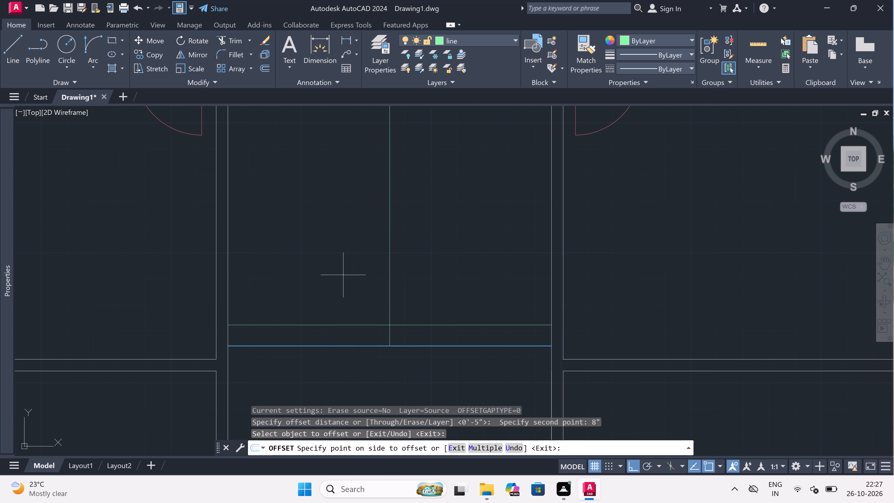
click(485, 447)
scroll(379, 204, down, 4)
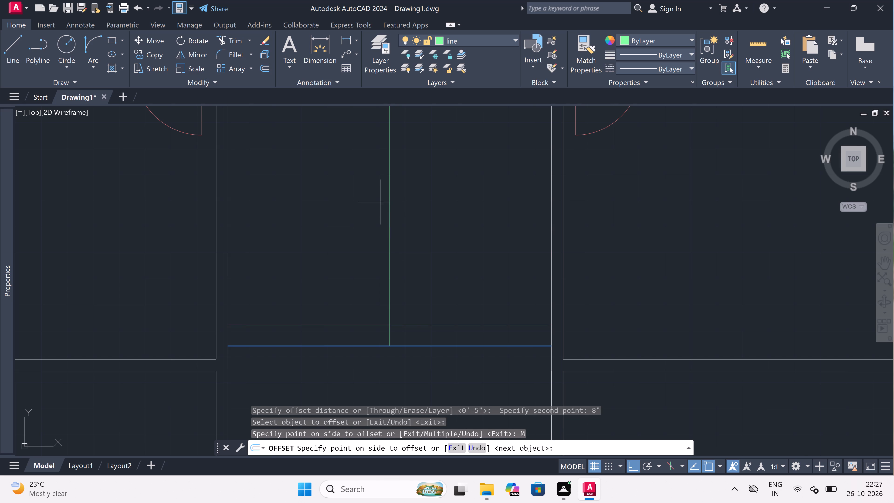
scroll(354, 160, up, 2)
triple_click(362, 165)
double_click(362, 164)
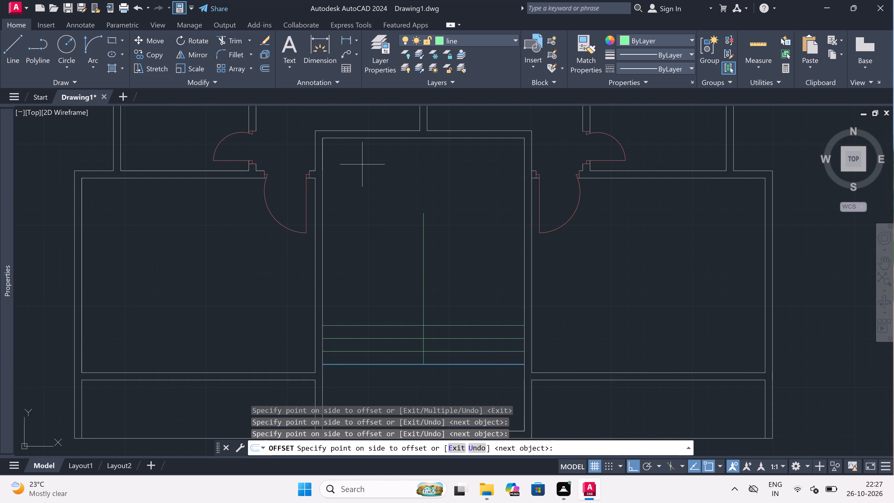
triple_click(362, 164)
triple_click(362, 164)
triple_click(362, 163)
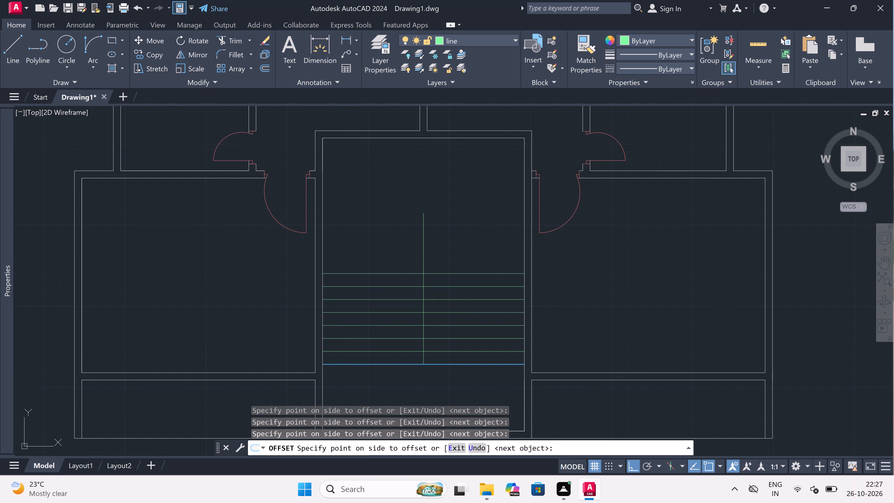
triple_click(362, 163)
triple_click(362, 163)
double_click(362, 163)
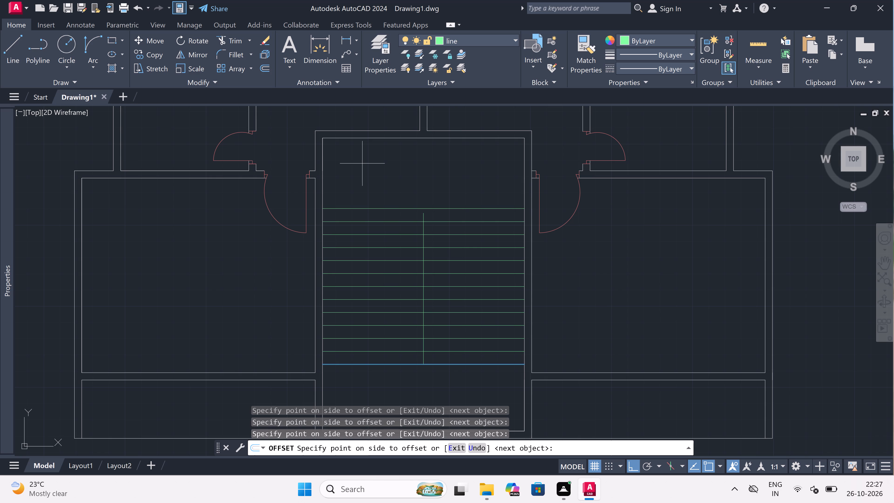
click(362, 162)
key(Escape)
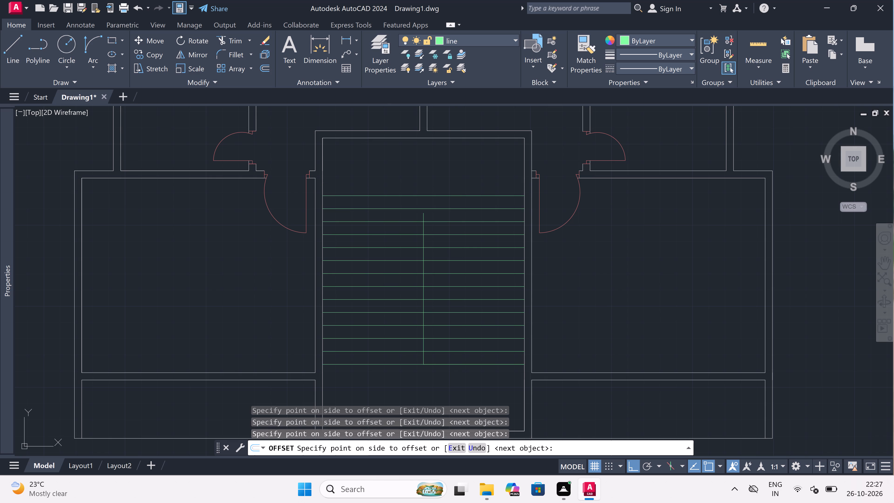
Extend the vertical centre line north to the northernmost tread line.
scroll(450, 203, up, 3)
text(ex)
key(space)
click(337, 255)
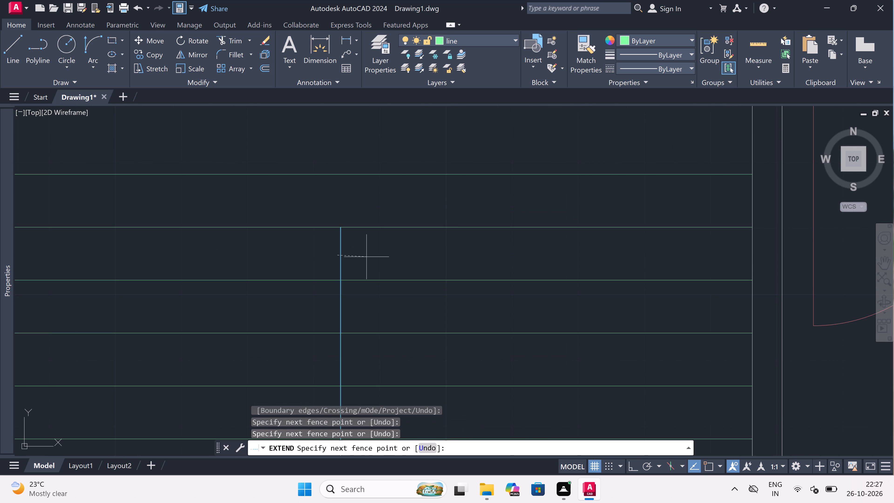
click(367, 257)
click(335, 256)
click(361, 257)
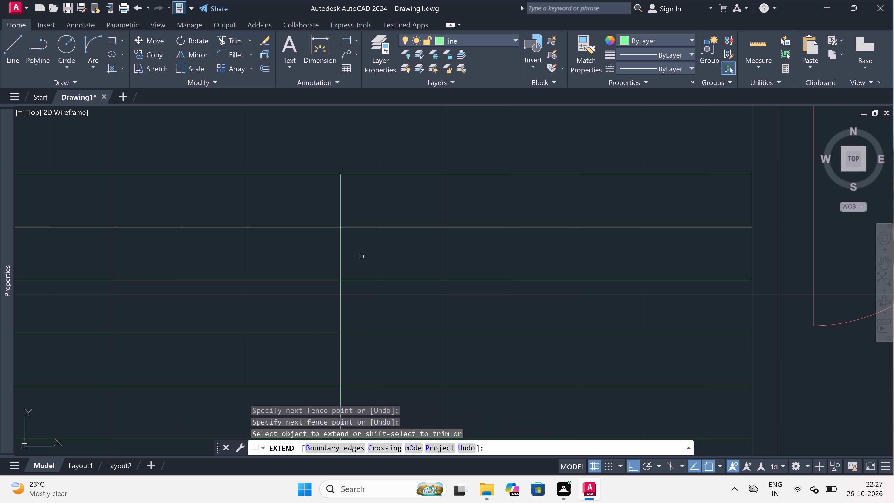
key(Escape)
Draw a U-shaped stair direction line: about 10'-6" south through the west flight, east below the treads, and north to the seventh tread from the south.
key(l)
key(space)
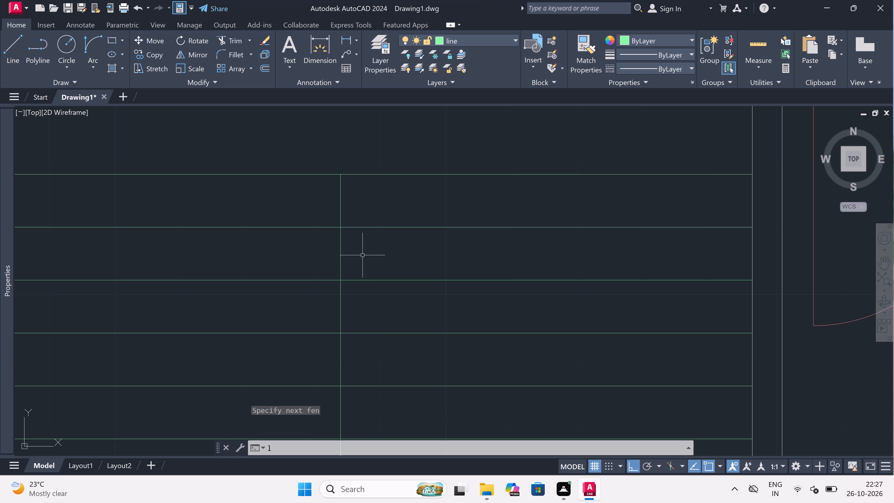
scroll(362, 254, down, 2)
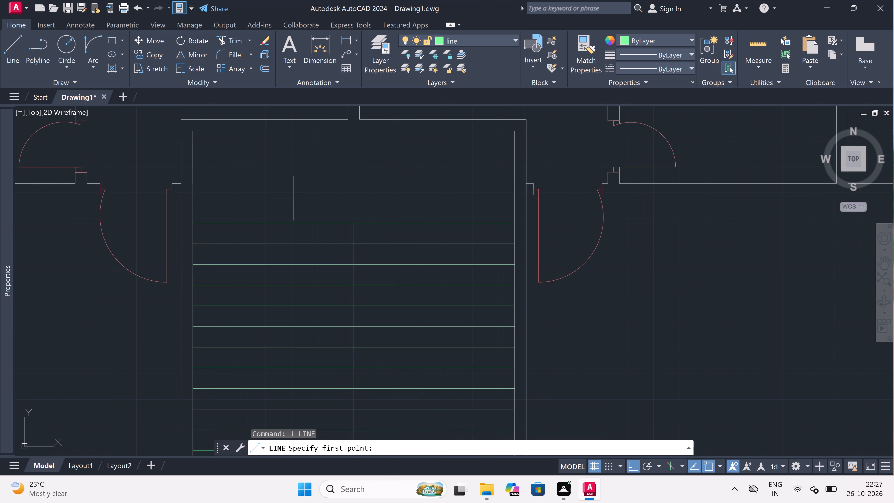
click(272, 205)
scroll(272, 205, down, 2)
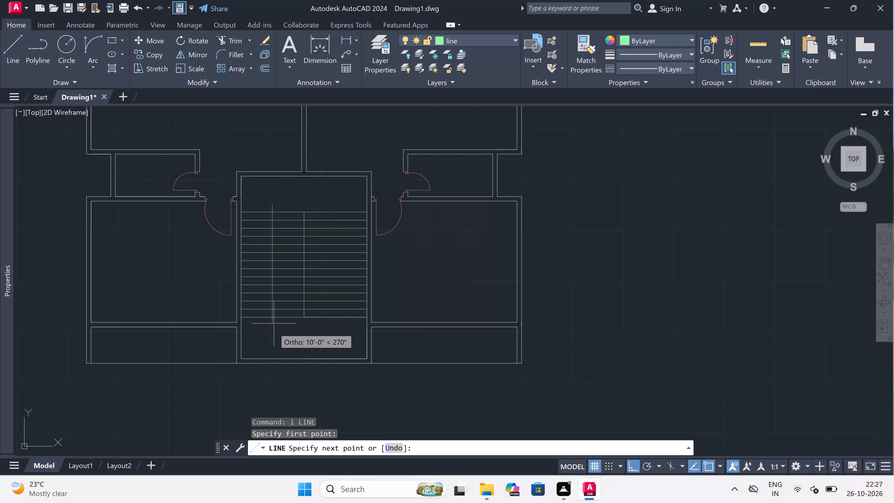
scroll(273, 333, up, 2)
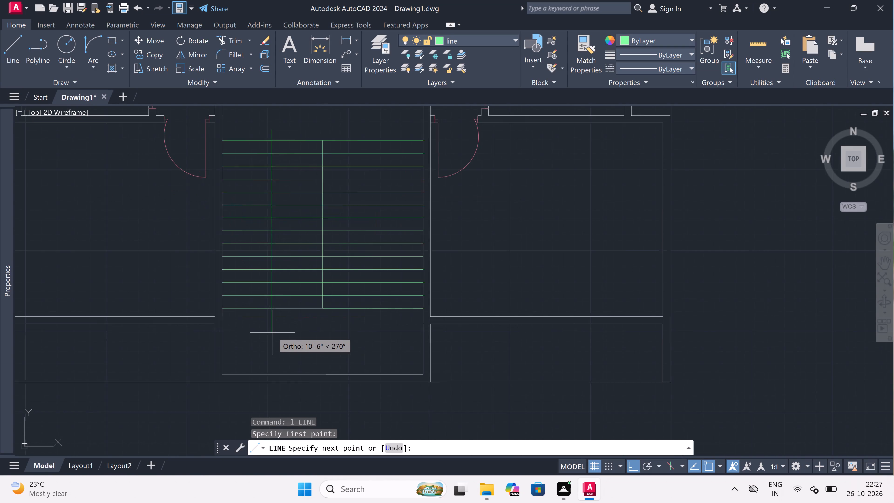
click(273, 333)
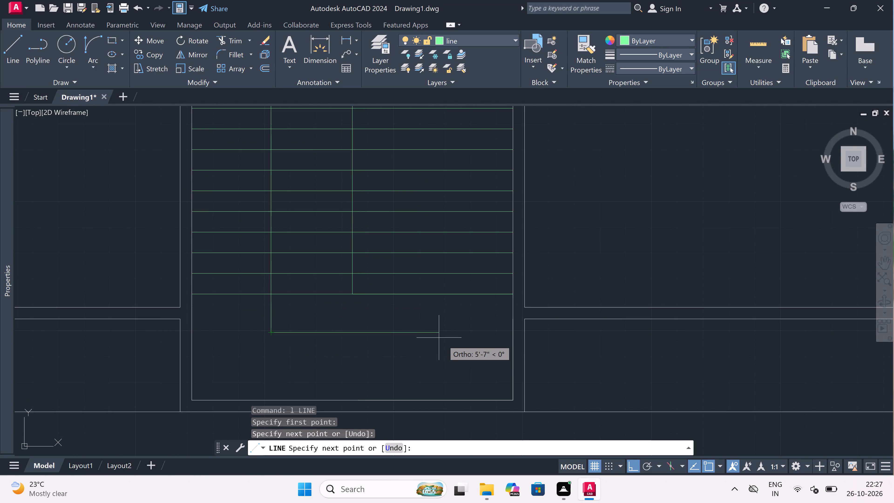
drag(436, 336, 436, 327)
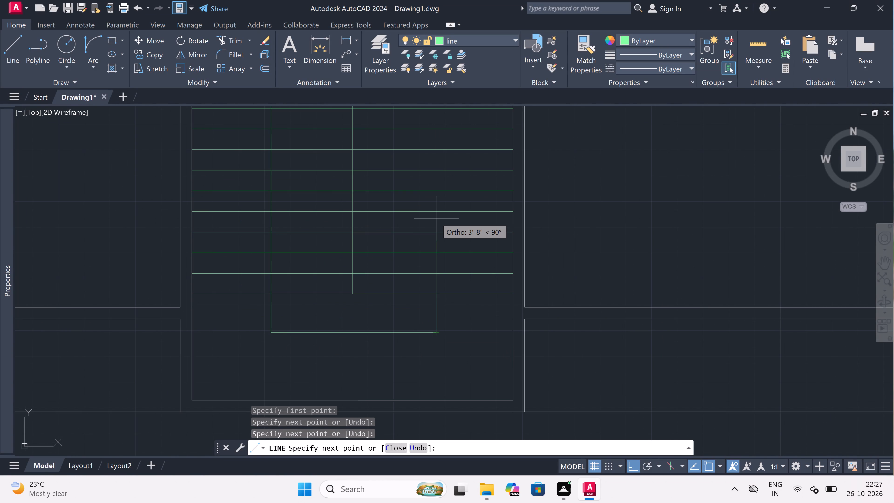
scroll(436, 218, down, 4)
scroll(432, 203, up, 4)
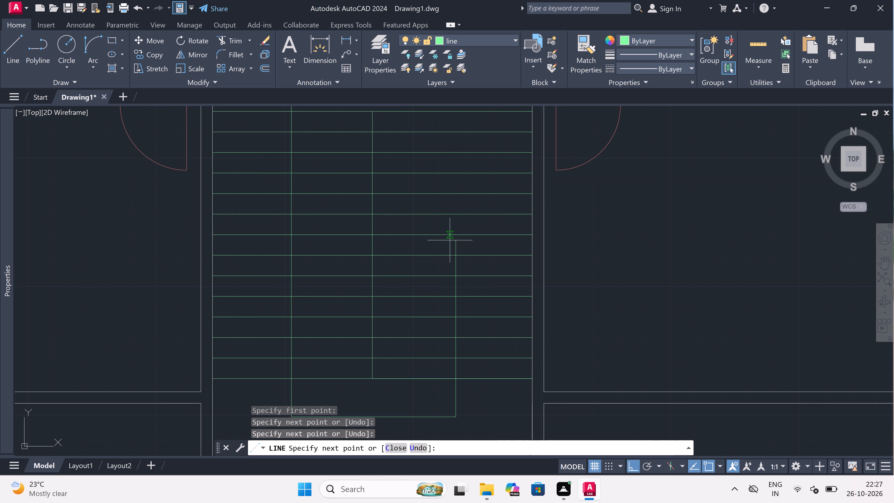
click(456, 252)
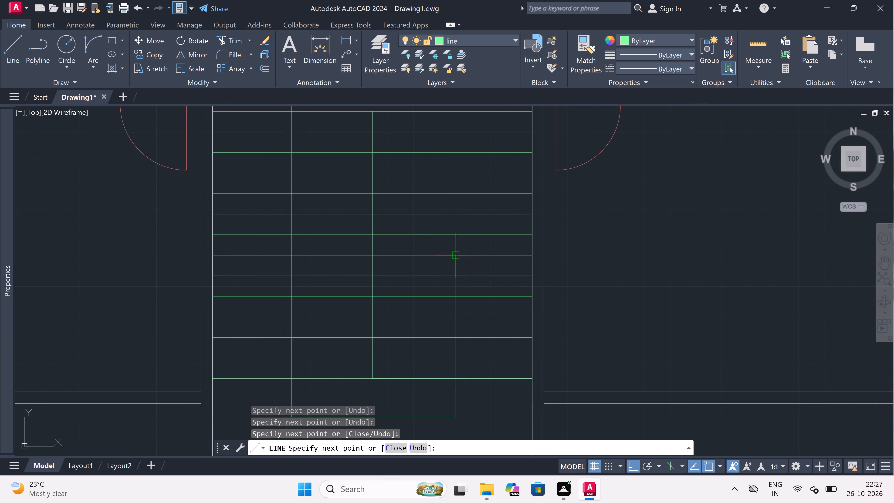
Draw a triangular arrowhead at the north end of the stair direction line, with its base on the tread line below.
scroll(456, 252, up, 3)
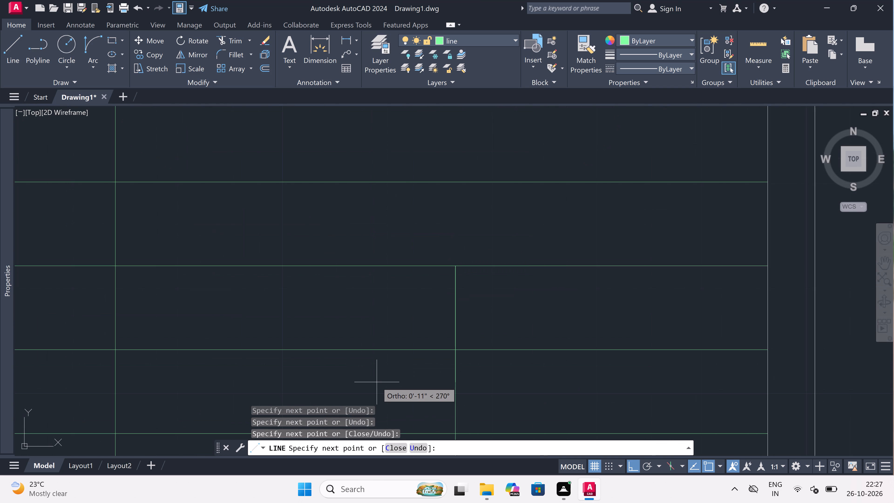
key(F8)
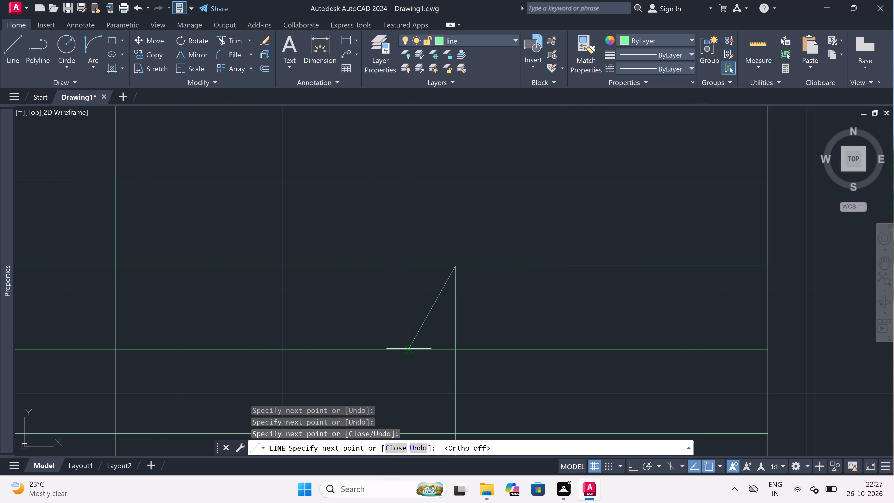
click(408, 350)
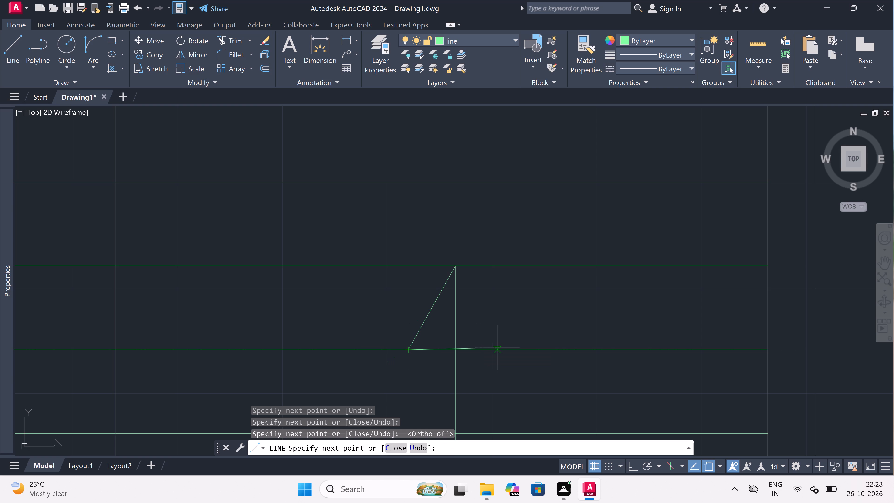
click(501, 350)
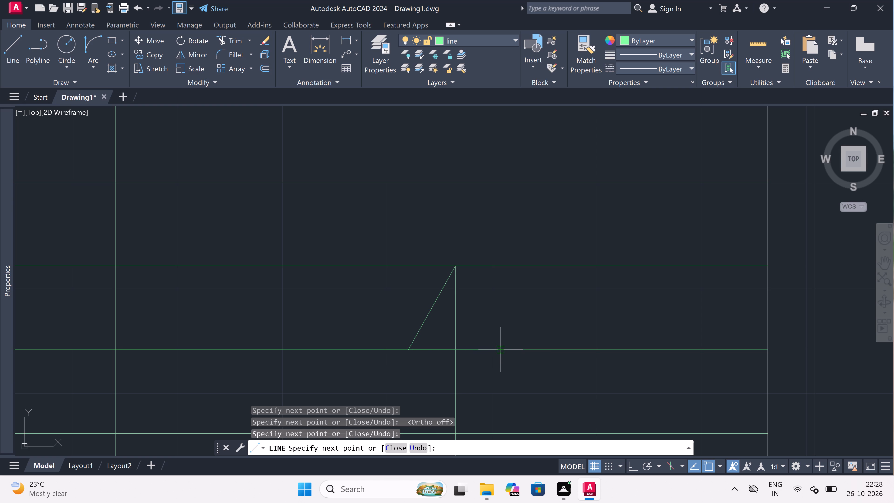
click(458, 267)
key(Escape)
Trim the part of the stair direction line that runs inside the arrowhead.
key(t)
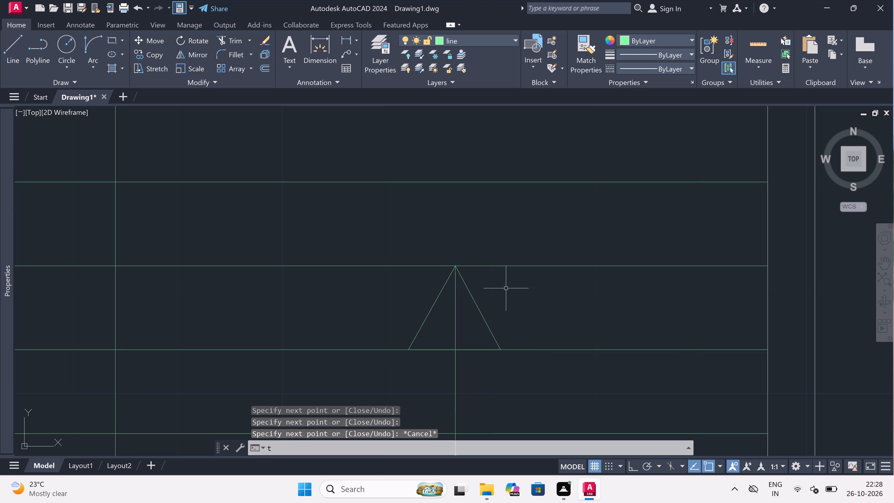
key(r)
key(space)
click(463, 326)
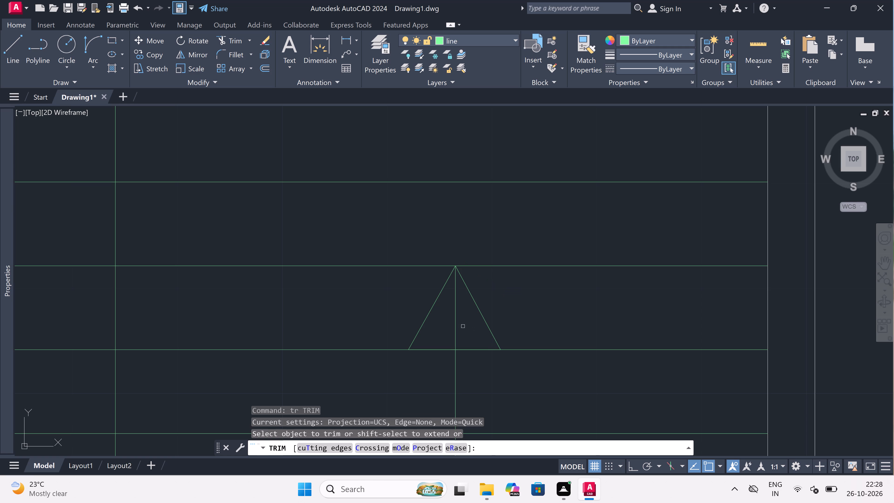
click(441, 337)
key(Escape)
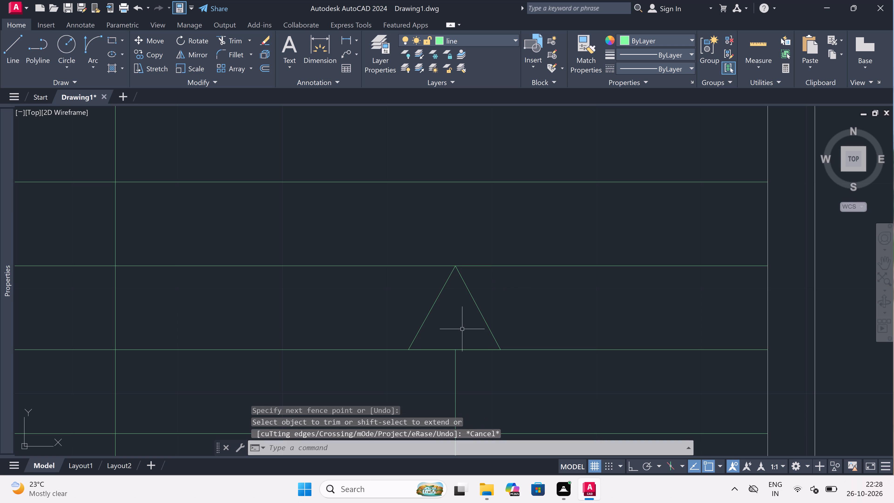
Make line1 the current layer.
scroll(462, 329, down, 6)
scroll(446, 291, down, 1)
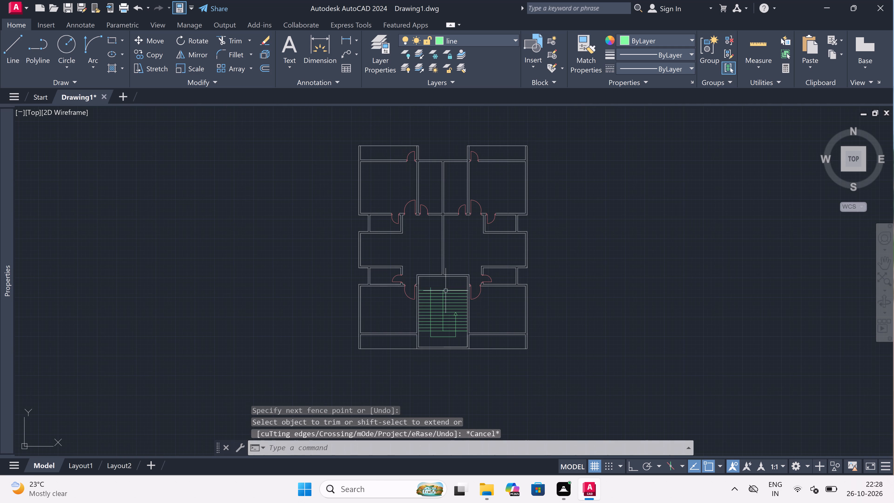
scroll(448, 333, up, 2)
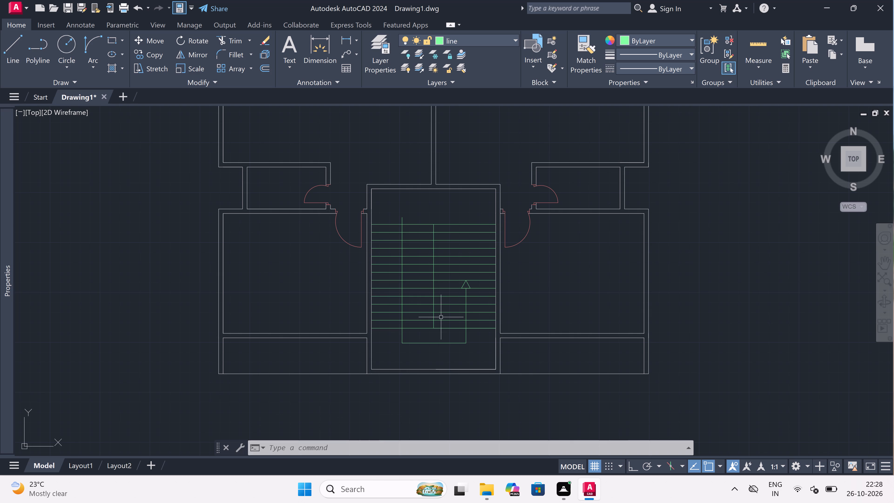
scroll(441, 317, down, 2)
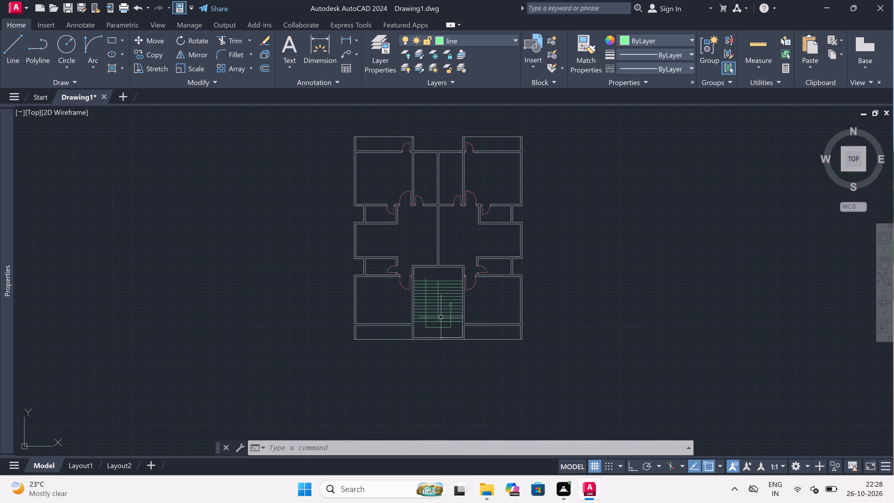
scroll(425, 269, up, 3)
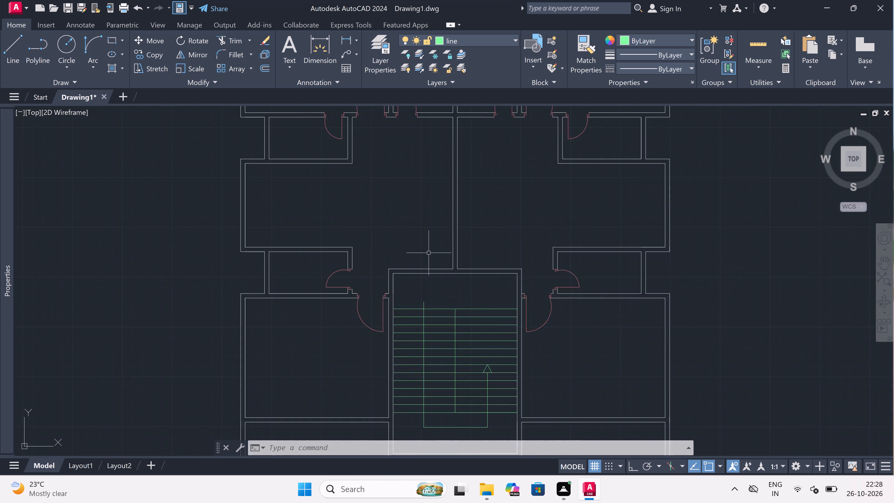
scroll(429, 253, down, 2)
scroll(430, 243, up, 3)
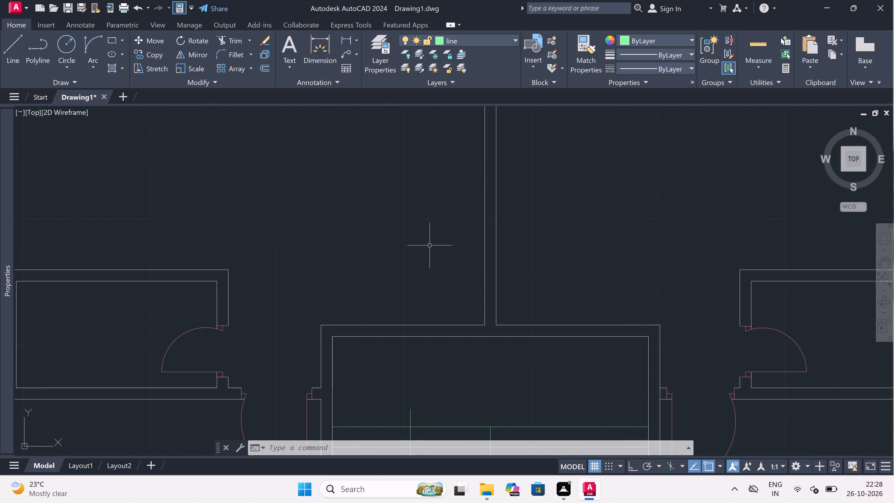
click(494, 41)
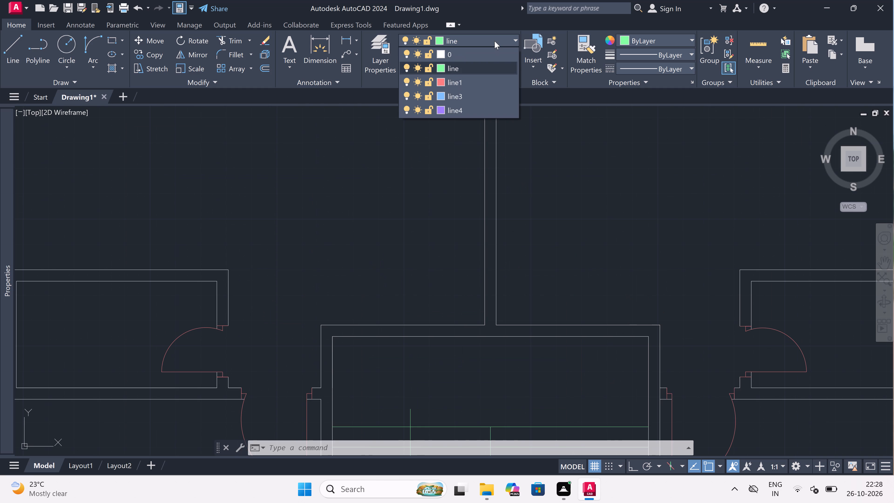
click(493, 79)
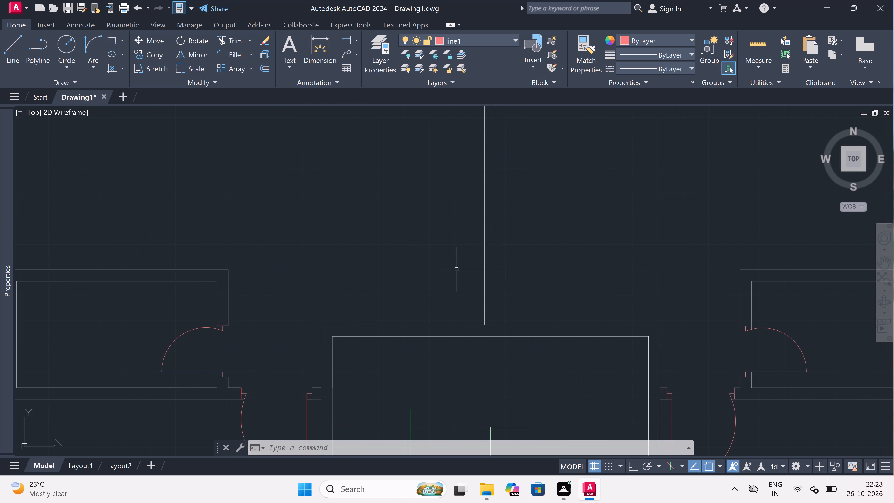
Draw a door jamb across the stair room's north wall just east of the party wall, with a 2" stop eastward and a 3' leaf northward.
text(l)
key(space)
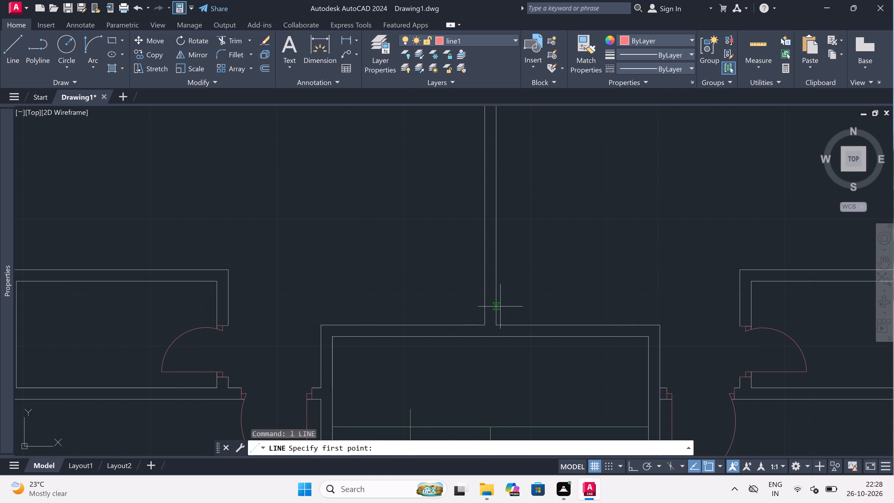
scroll(516, 308, up, 2)
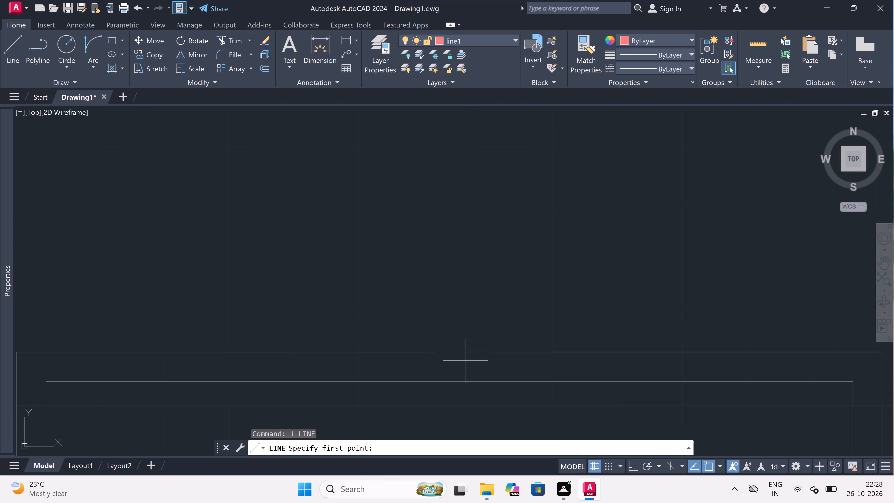
click(487, 351)
key(F8)
click(488, 377)
drag(488, 369, 500, 369)
text(2")
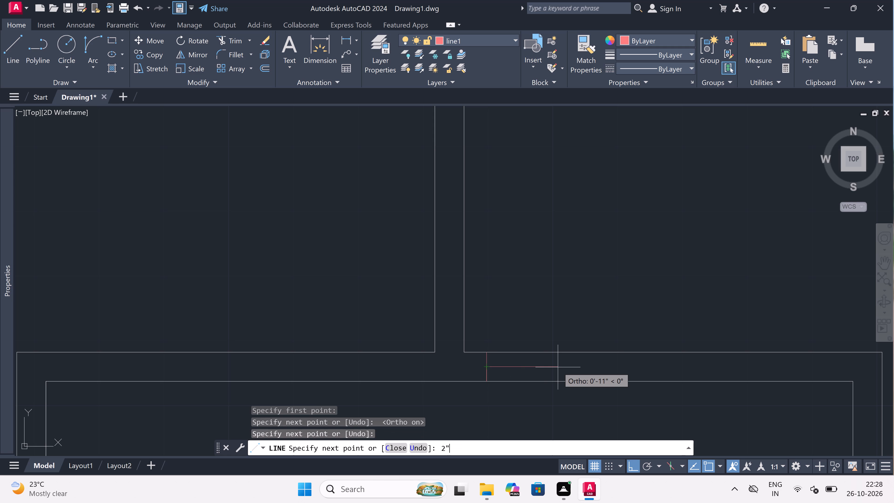
key(space)
text(3')
key(space)
key(Escape)
Draw the door's opposite jamb across the wall farther east, with a 2" stop westward from its midpoint.
key(space)
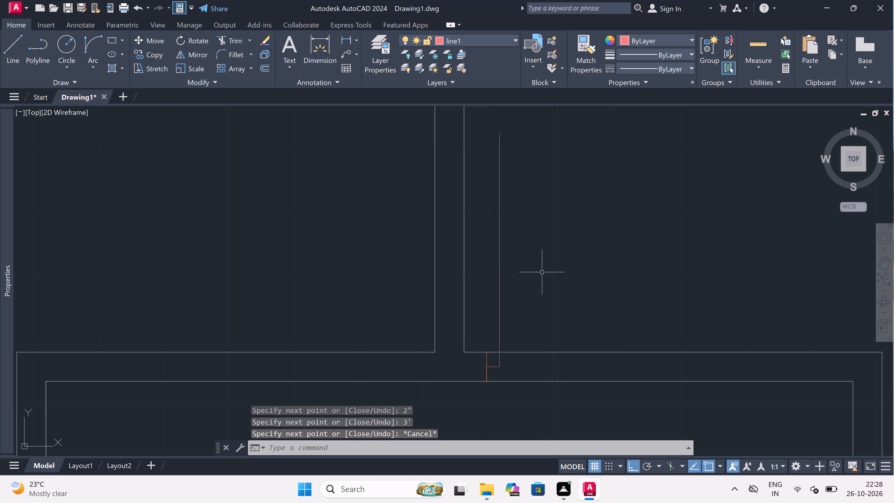
click(686, 350)
click(682, 381)
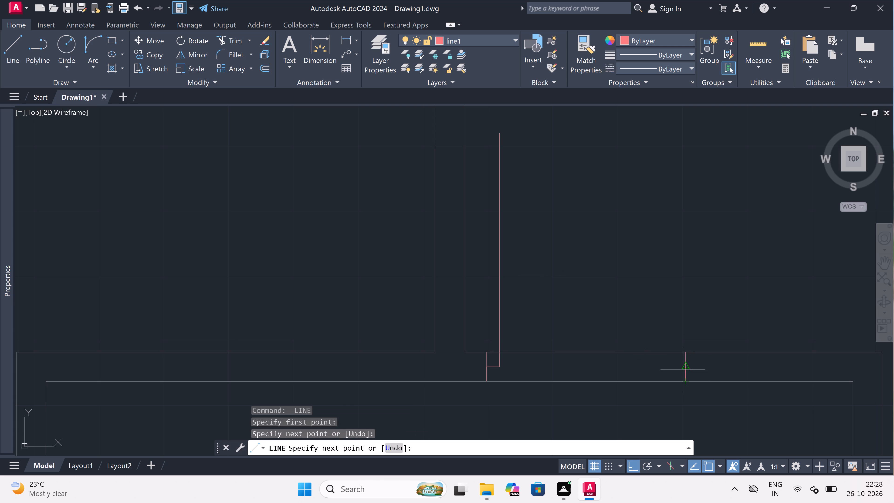
click(683, 367)
text(2")
key(space)
key(Escape)
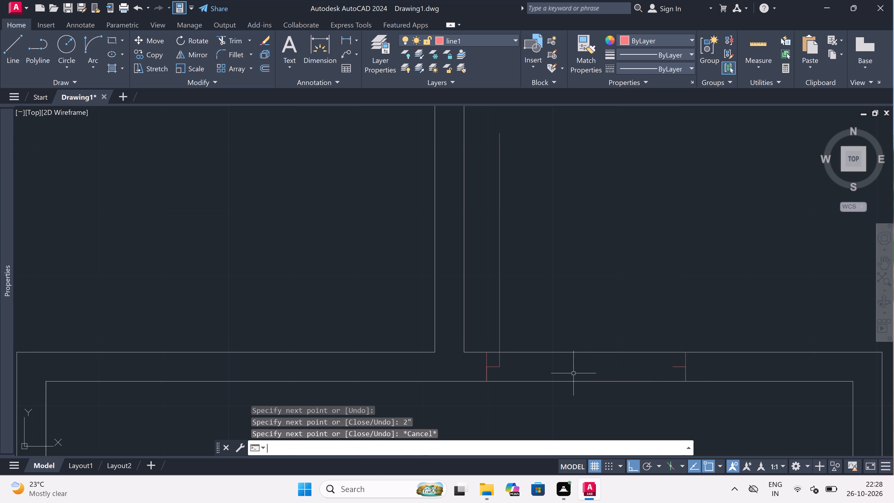
Draw the door swing arc from the leaf's north end to the end of the east jamb's stop.
click(97, 44)
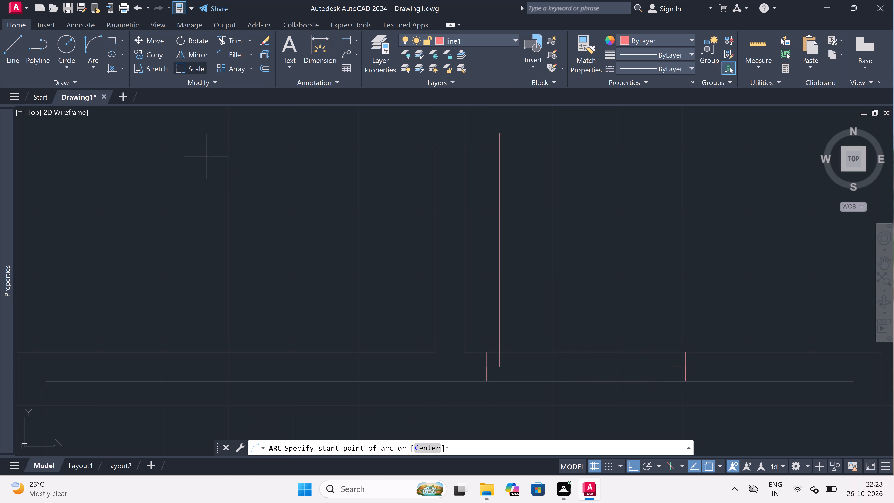
click(503, 135)
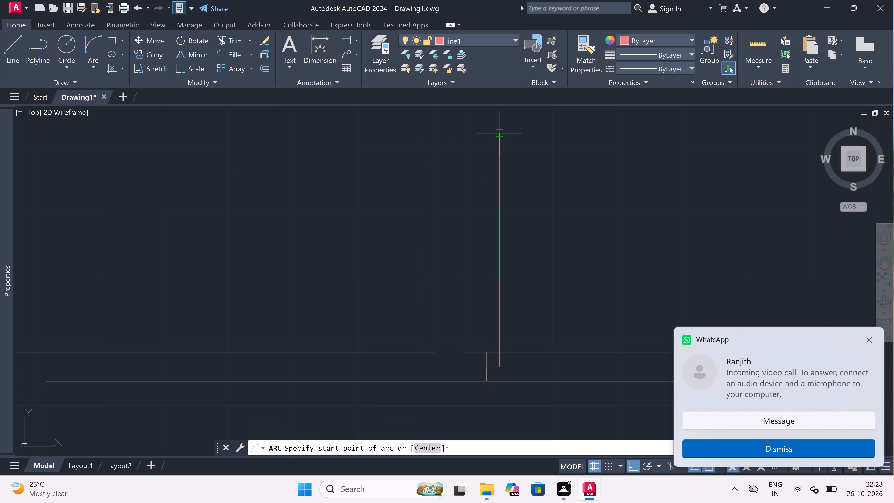
scroll(614, 275, down, 2)
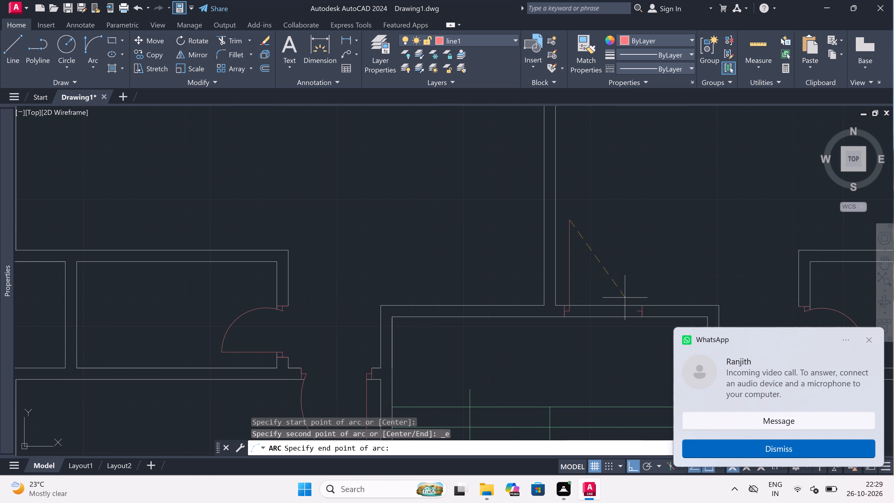
scroll(635, 307, up, 3)
drag(641, 324, 642, 324)
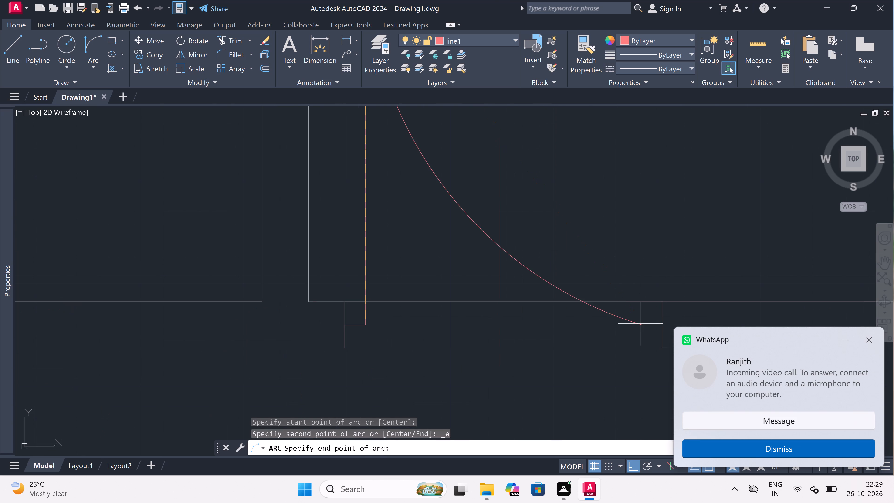
drag(642, 324, 640, 292)
click(629, 198)
Trim the wall lines between the new door's jambs to clear the opening.
key(t)
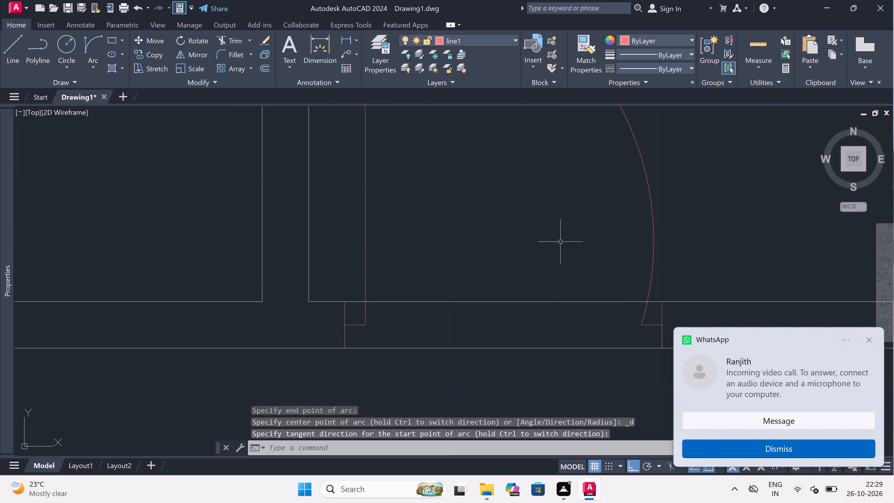
key(r)
key(space)
click(540, 242)
drag(484, 364, 484, 358)
key(Escape)
Draw a matching jamb across the north wall just west of the party wall, with a 2" stop westward and a 3' leaf northward.
scroll(473, 301, down, 5)
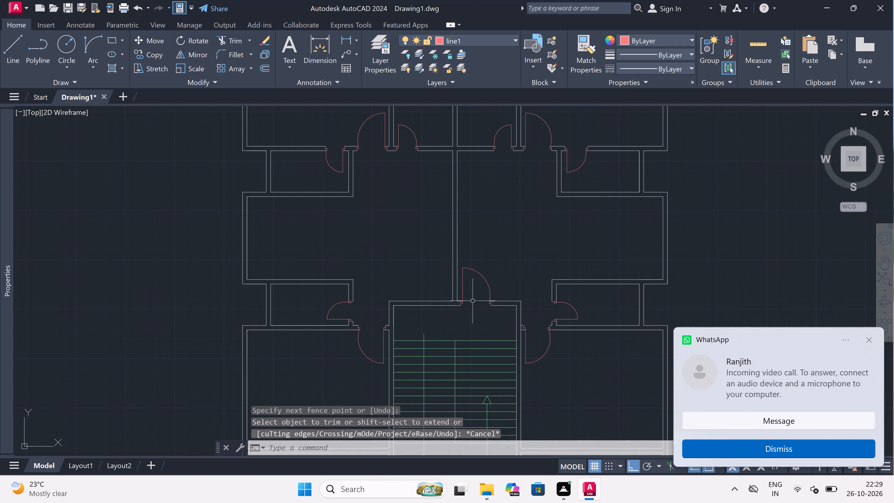
scroll(432, 288, up, 2)
key(l)
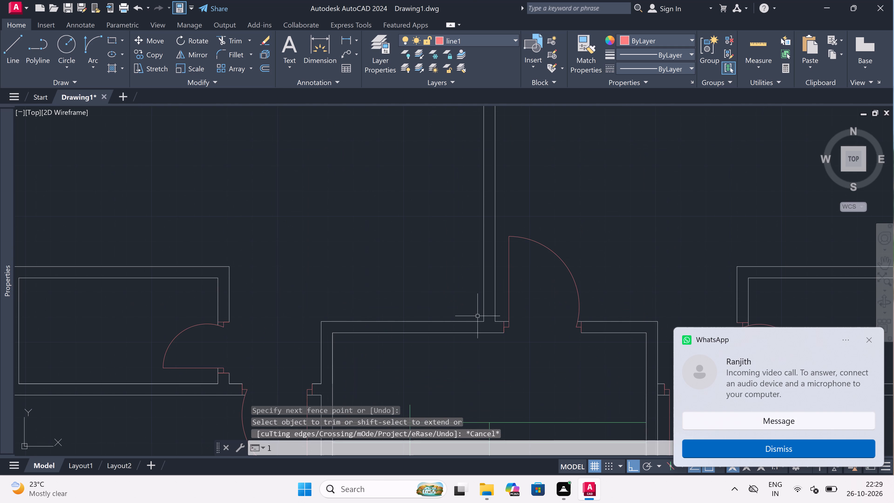
key(space)
scroll(477, 326, up, 3)
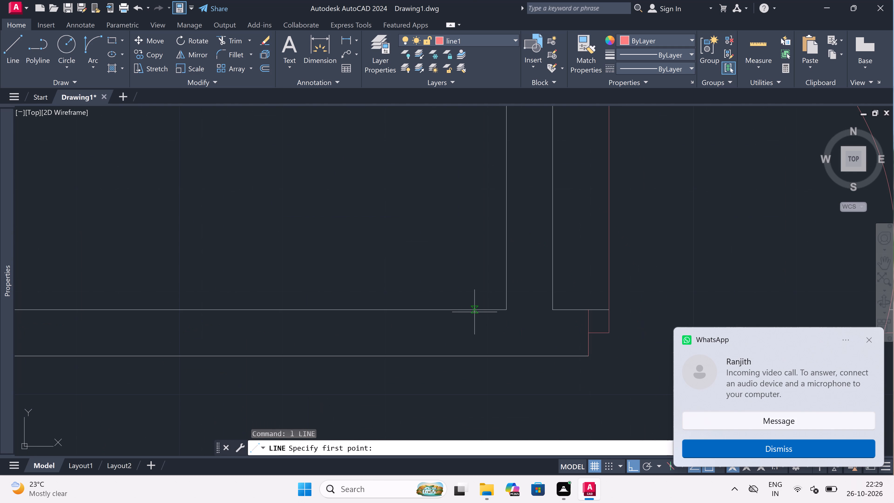
click(475, 311)
click(476, 355)
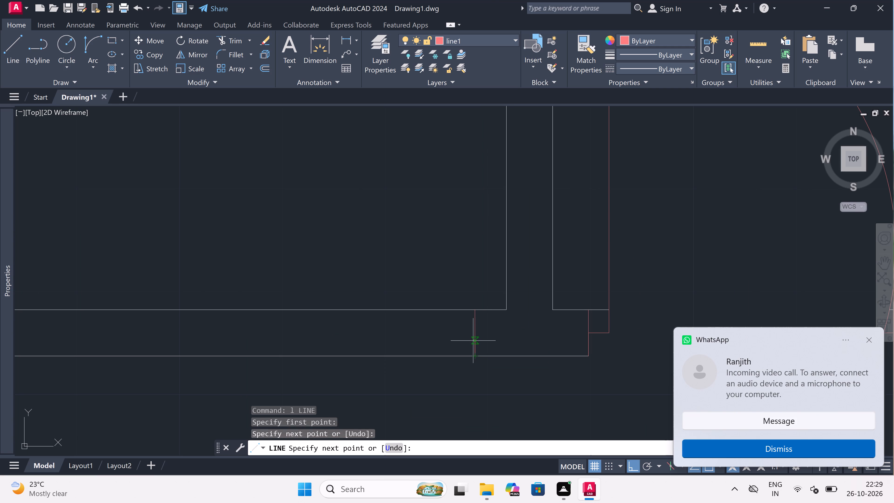
drag(473, 336, 467, 334)
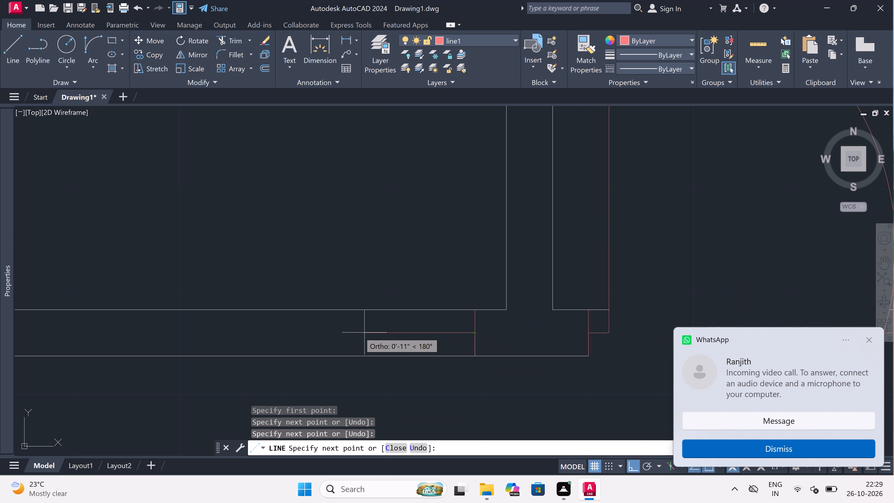
key(2)
text(")
key(space)
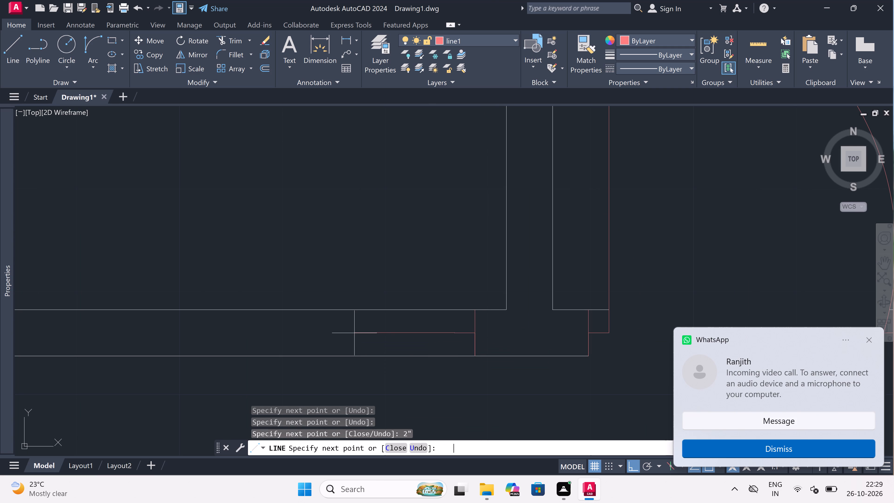
text(3')
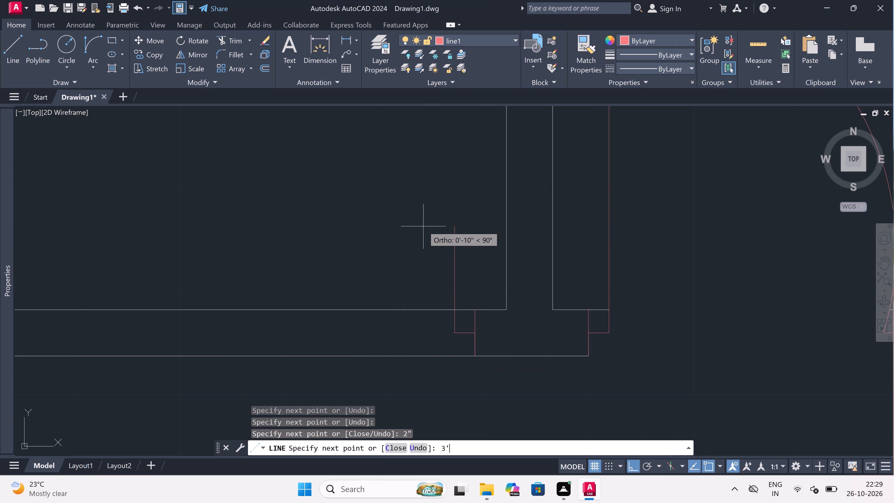
key(space)
key(Escape)
Complete the 3' door leaf northward from the stop of the jamb just west of the party wall.
key(space)
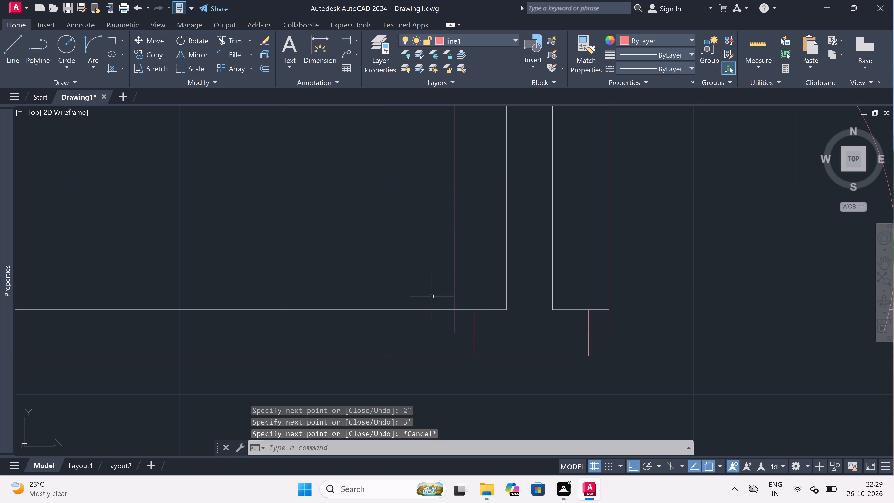
Draw the door's opposite jamb across the wall farther west, with a 2" stop eastward from its midpoint.
scroll(417, 324, down, 3)
scroll(401, 326, up, 2)
scroll(381, 323, down, 2)
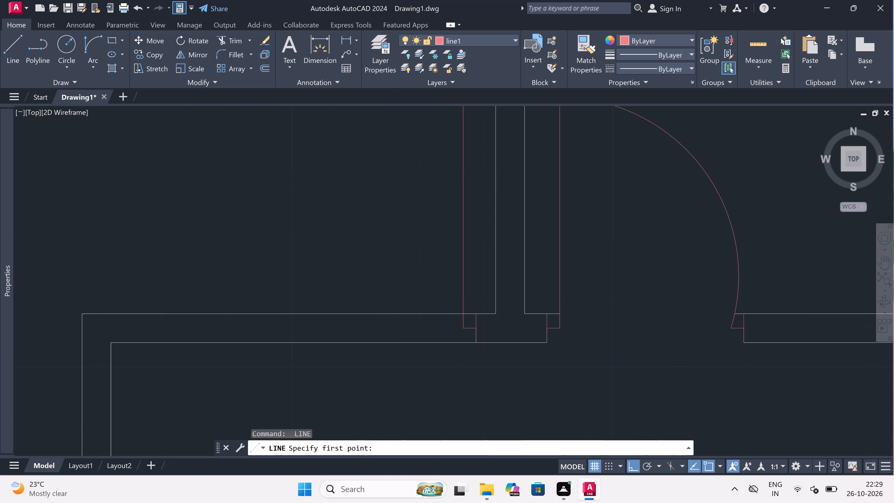
scroll(382, 296, up, 2)
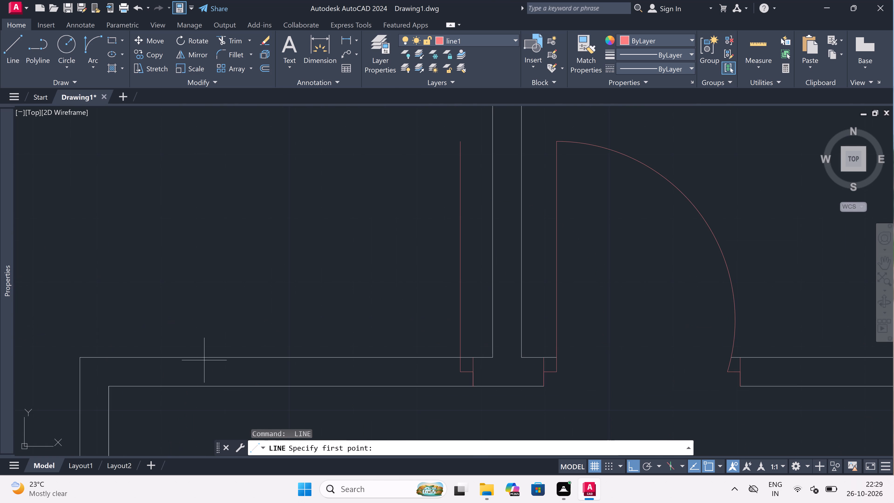
click(249, 357)
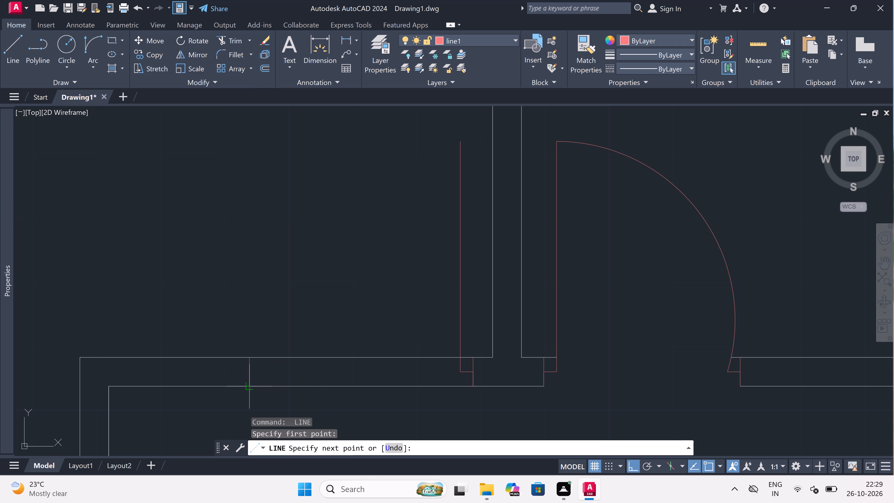
click(249, 381)
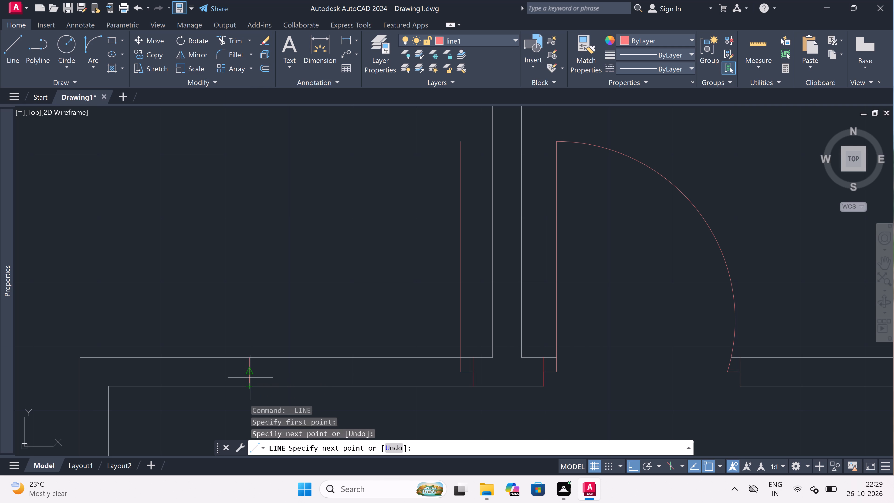
click(250, 377)
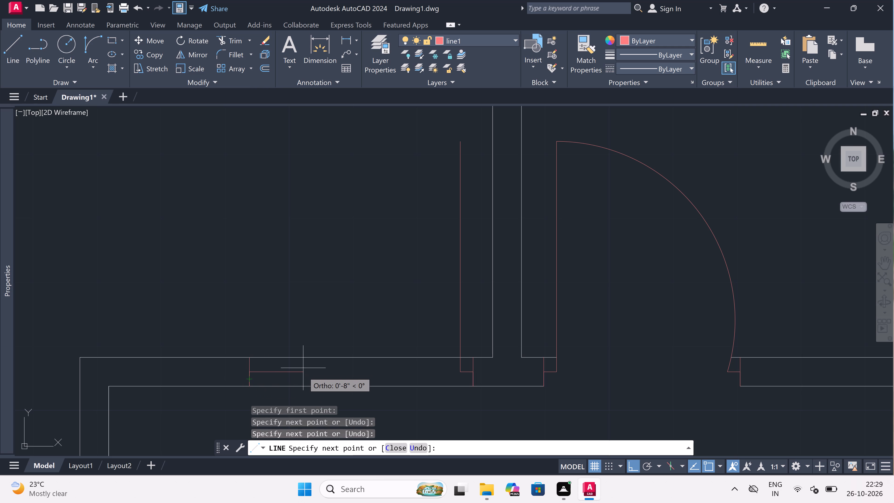
key(2)
text(")
key(space)
key(Escape)
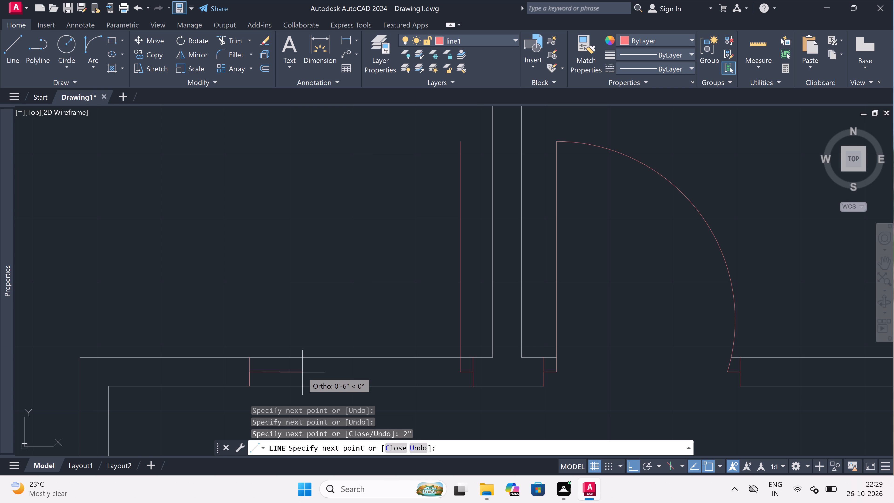
Draw the door swing arc from the leaf's north end to the end of the west jamb's stop.
click(96, 37)
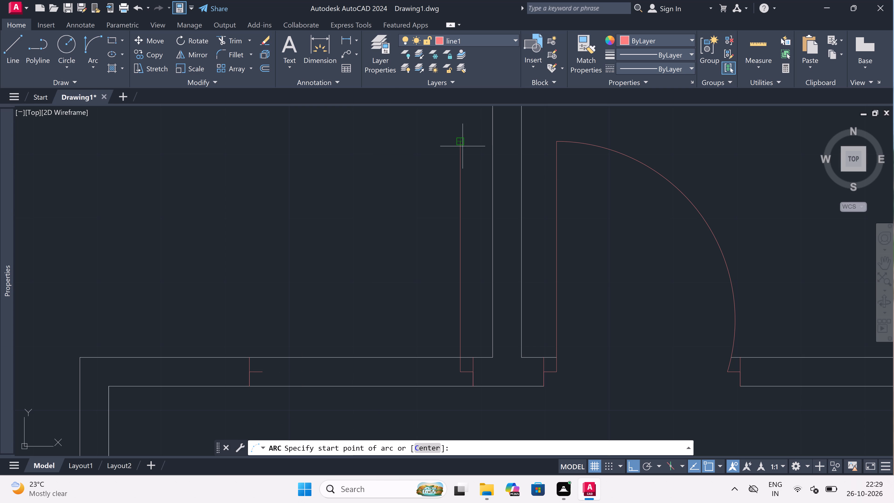
drag(462, 146, 457, 148)
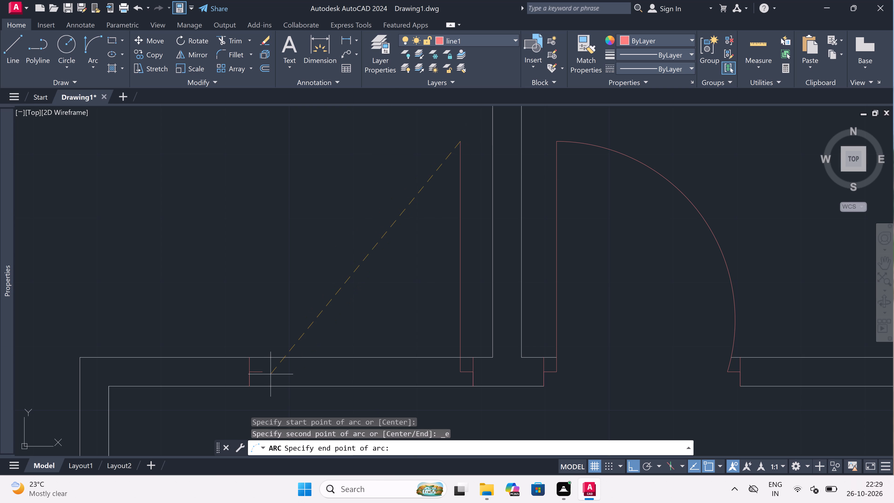
click(263, 373)
click(185, 237)
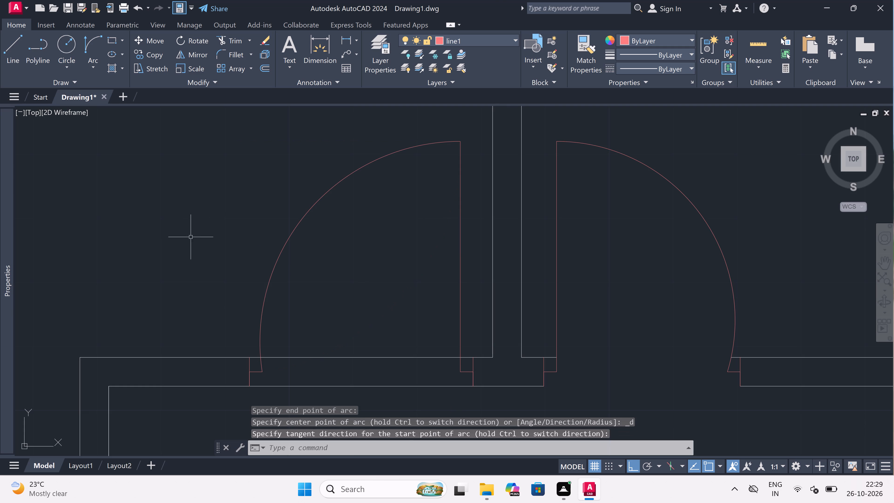
Trim the wall lines between the west unit entrance door's jambs to clear the opening.
scroll(345, 254, down, 1)
key(t)
text(r)
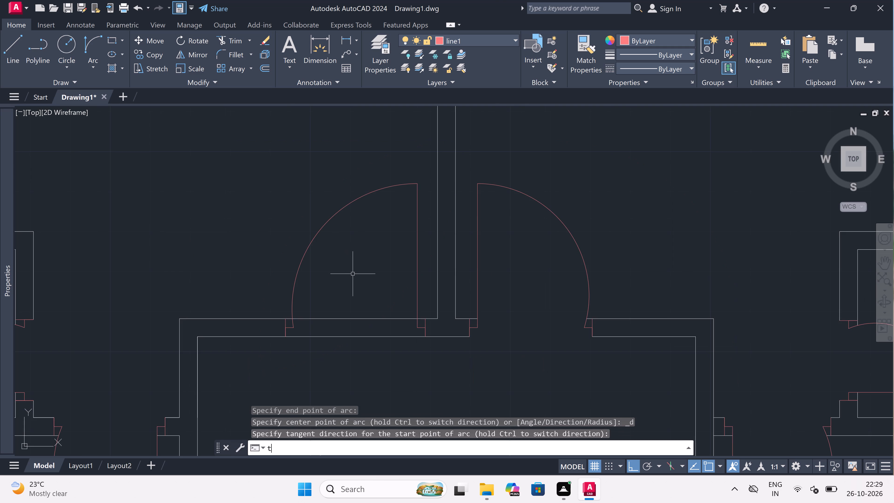
key(space)
click(353, 273)
click(362, 370)
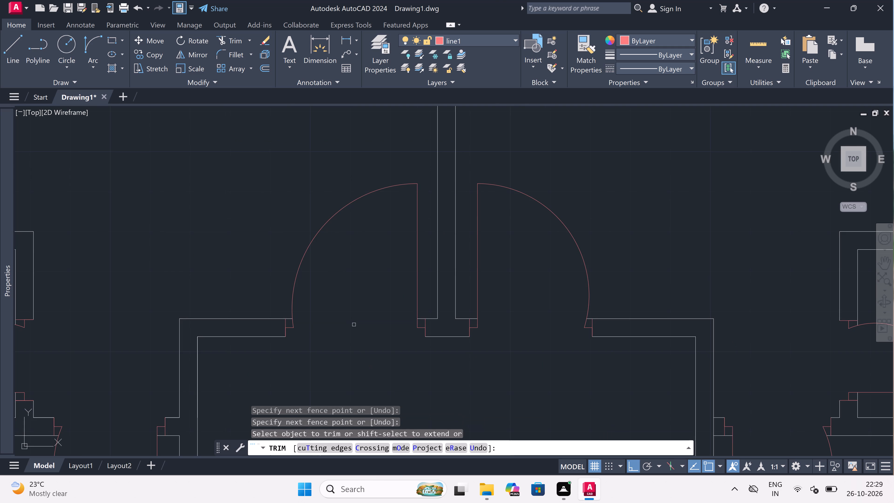
key(Escape)
Make line4 the current layer.
scroll(354, 325, down, 4)
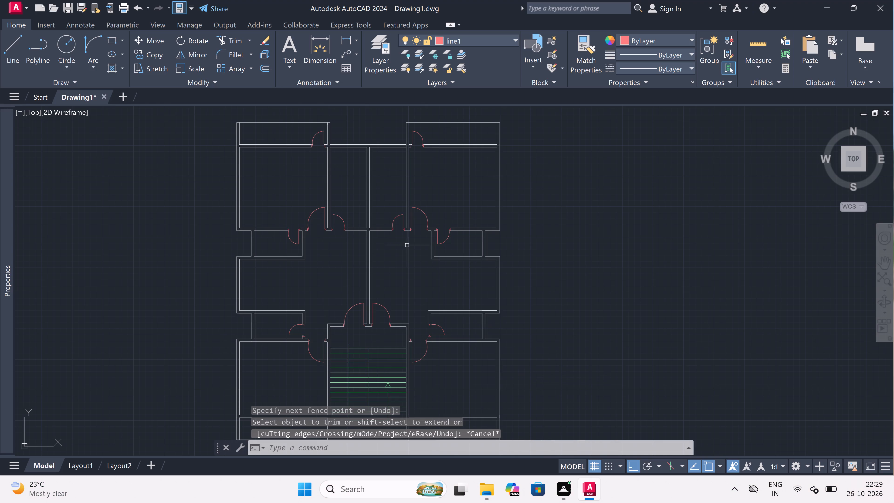
scroll(306, 177, down, 2)
scroll(303, 172, up, 3)
scroll(303, 172, down, 3)
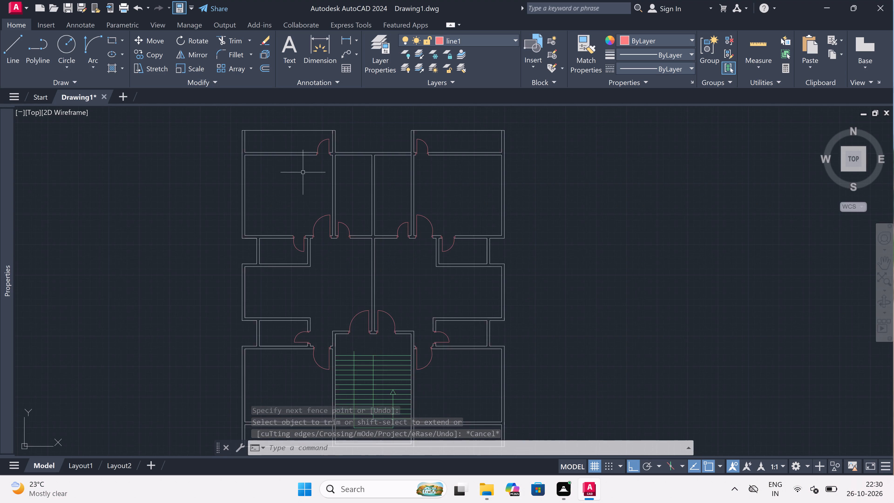
scroll(293, 160, up, 1)
scroll(264, 126, up, 2)
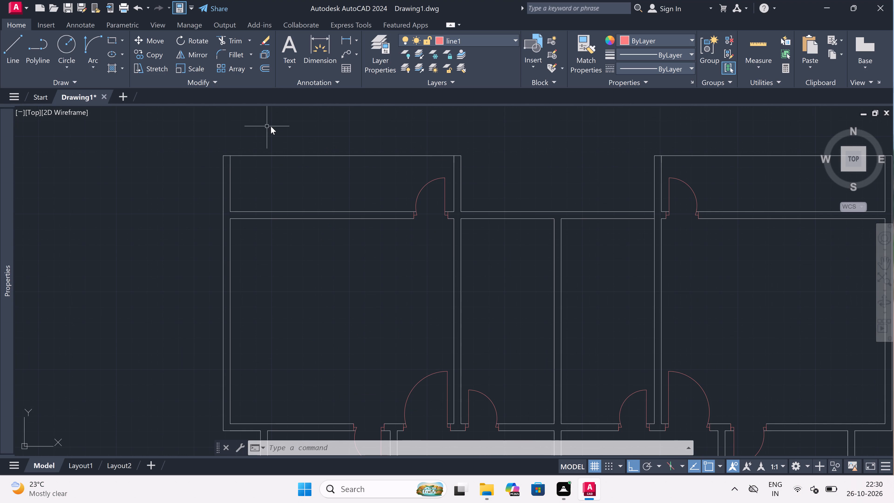
click(471, 40)
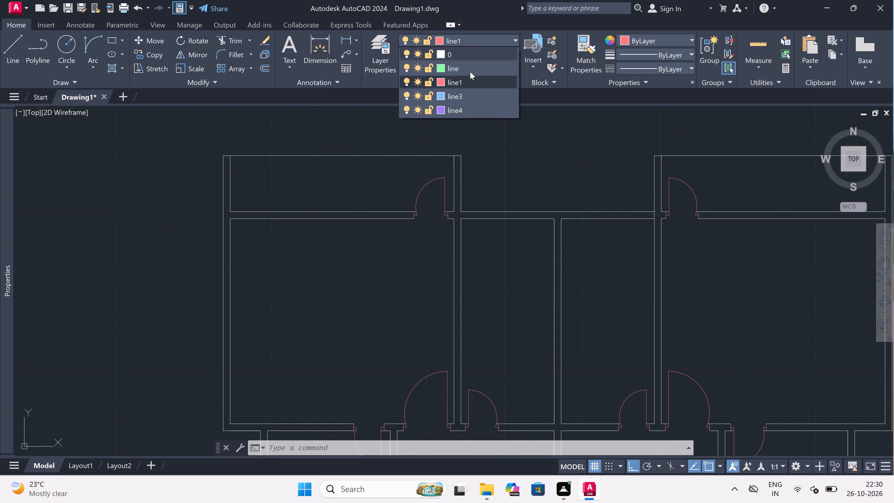
click(481, 106)
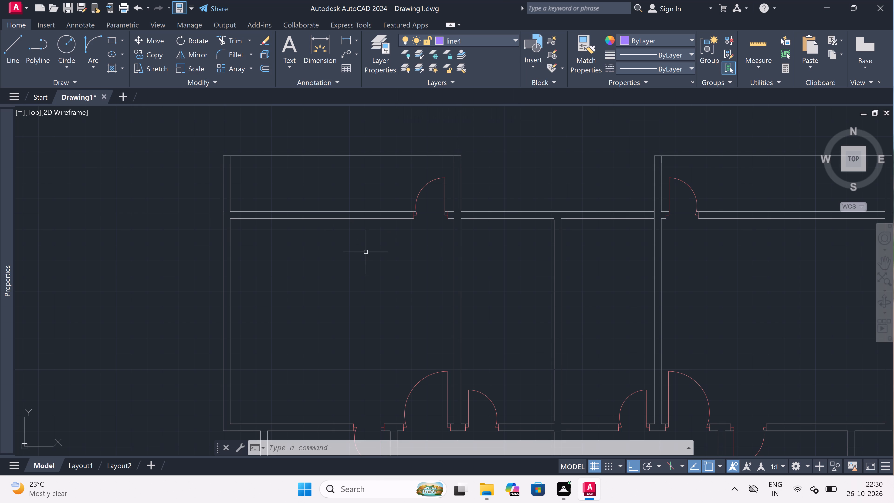
Draw a window jamb across the northwest room's north wall near its west end, with a 5' centre line eastward from the jamb's midpoint.
text(l)
key(space)
scroll(232, 171, up, 1)
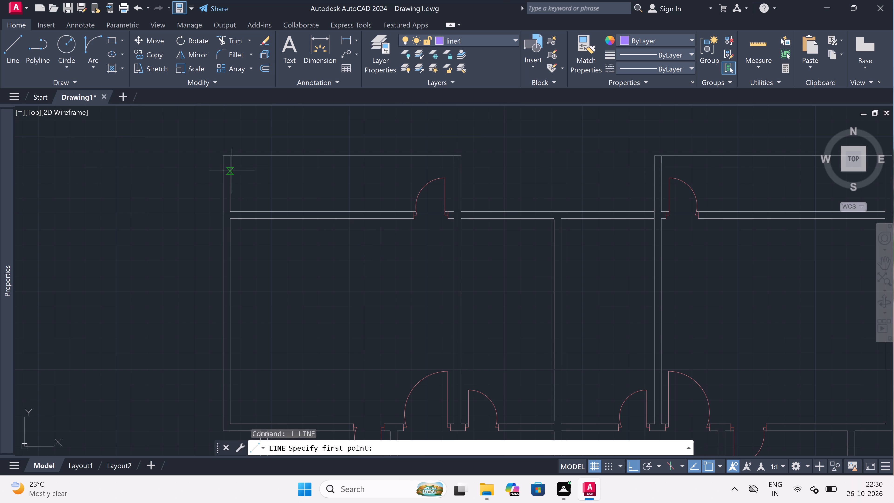
scroll(232, 171, up, 1)
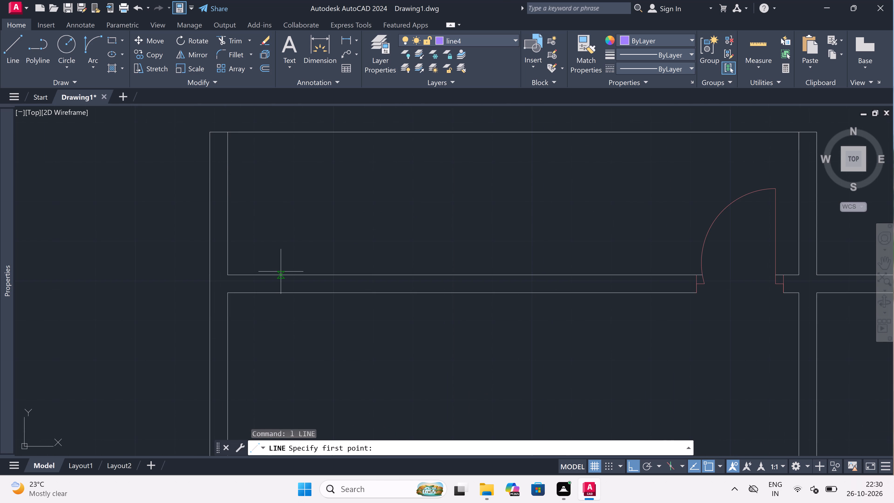
click(282, 272)
click(285, 296)
scroll(285, 296, up, 2)
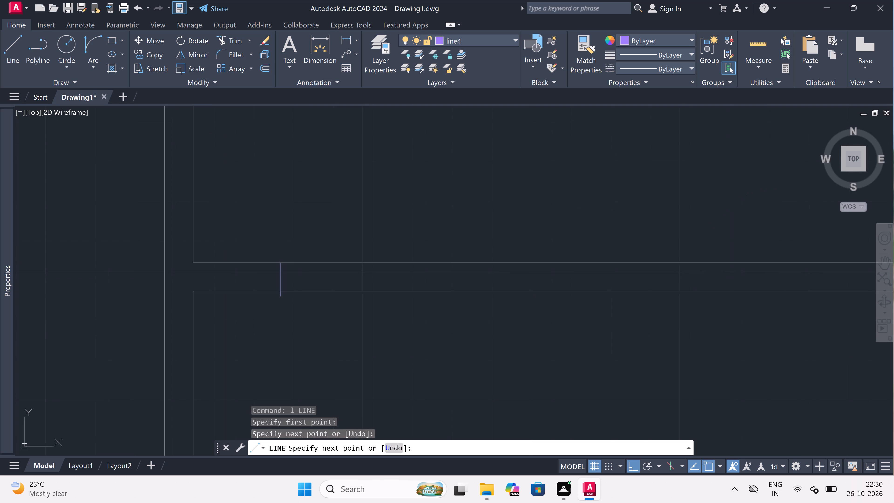
click(281, 265)
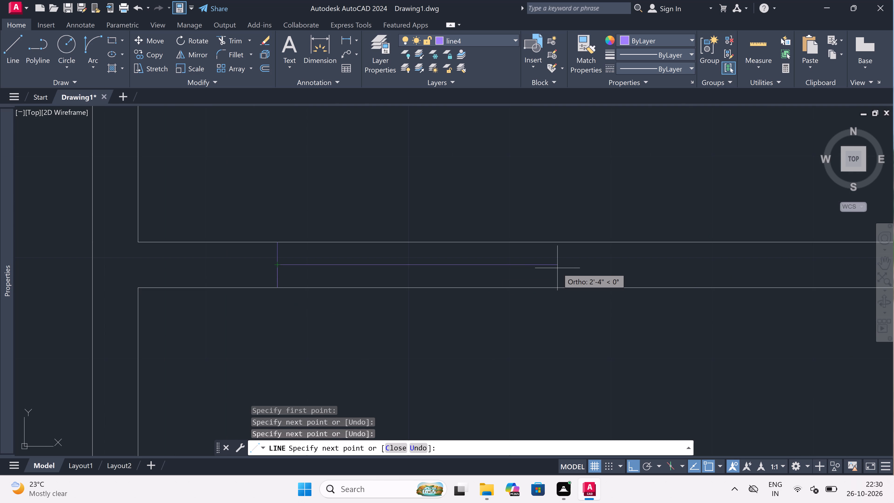
text(5')
key(space)
Draw the window's east jamb across the full wall thickness at the end of the 5' centre line.
scroll(548, 265, down, 4)
scroll(591, 264, up, 2)
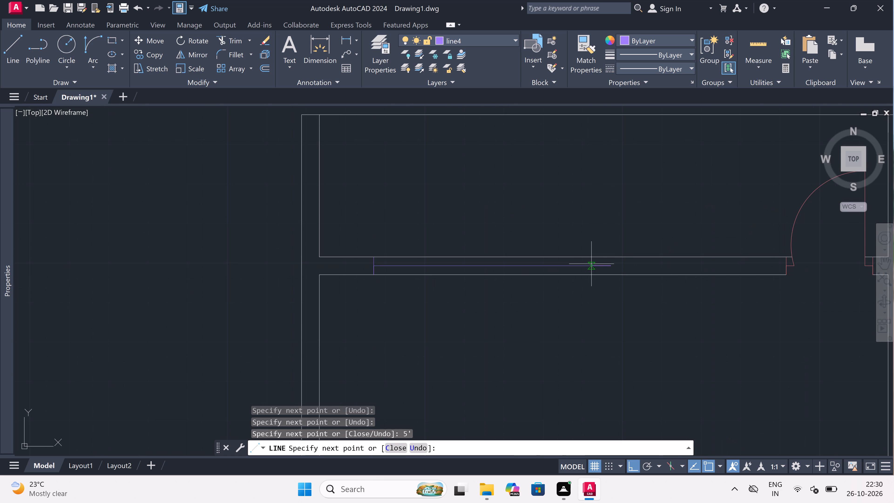
drag(610, 256, 610, 258)
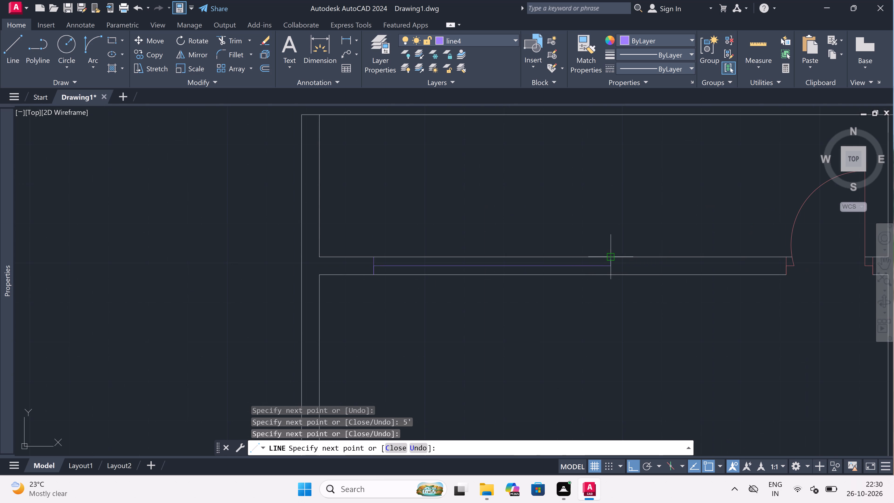
scroll(611, 284, up, 2)
click(610, 261)
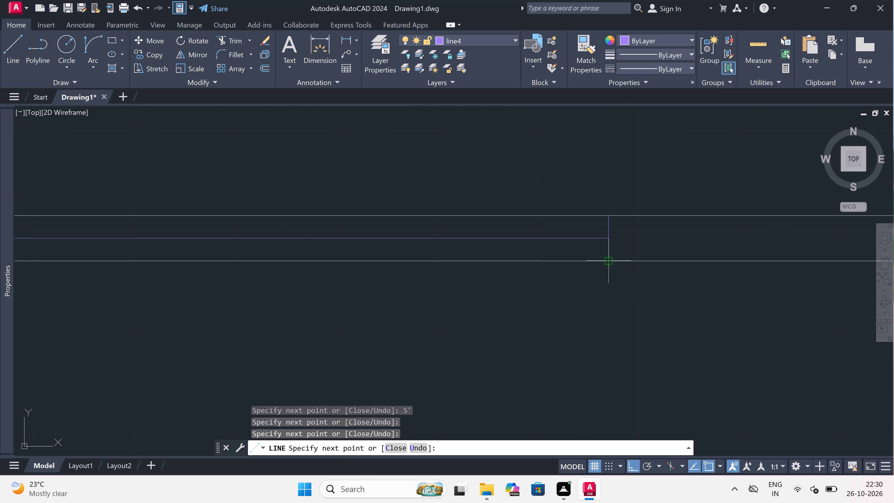
key(Escape)
Trim both wall lines between the window's two jambs.
scroll(586, 270, down, 4)
scroll(531, 270, up, 2)
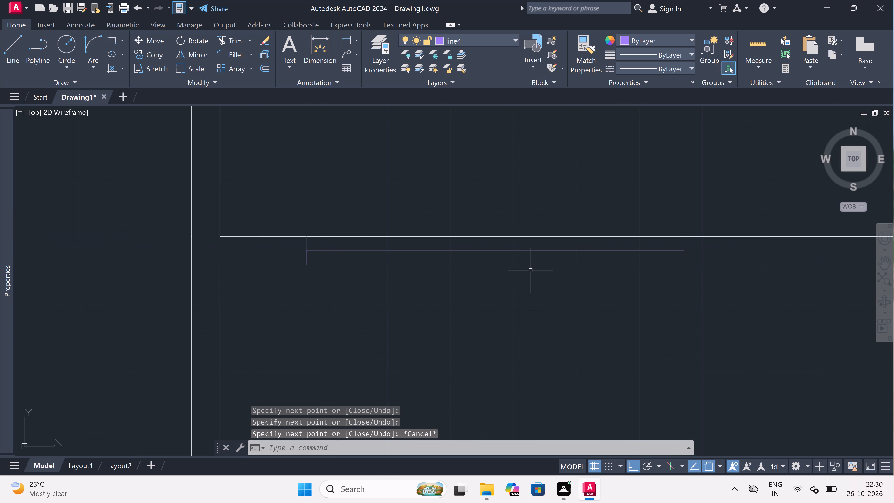
text(tr)
key(space)
click(530, 270)
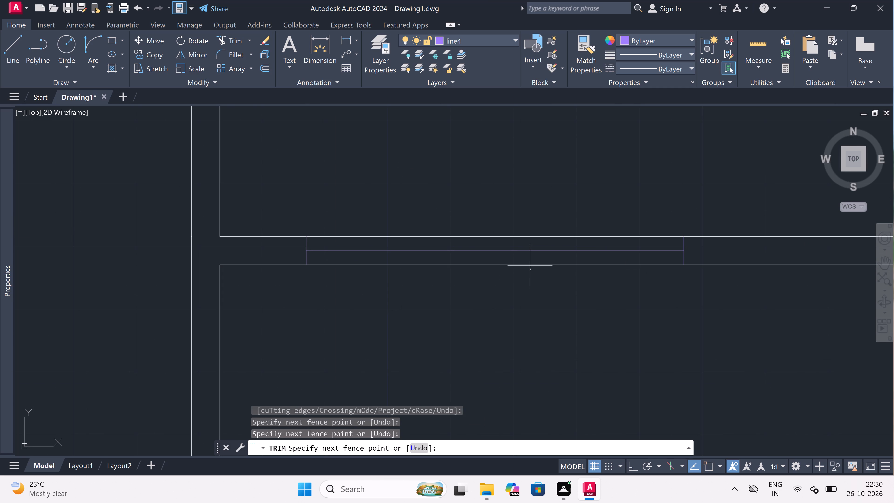
click(530, 266)
click(526, 262)
click(522, 285)
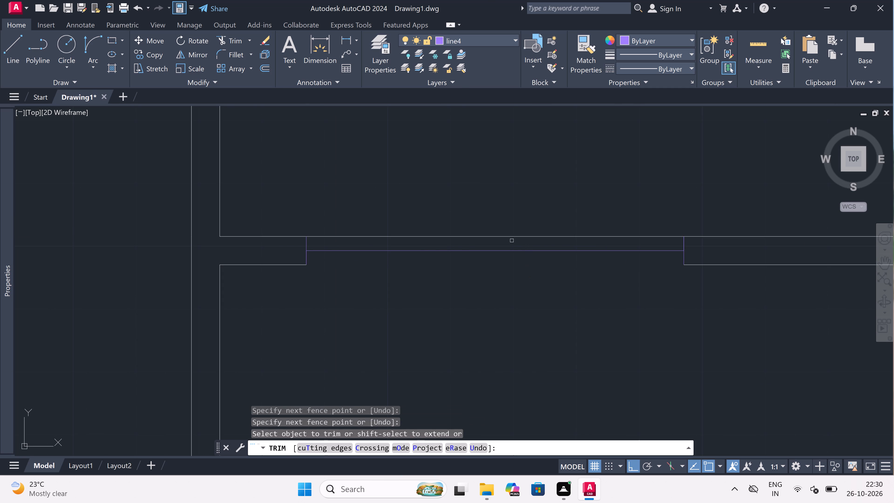
click(501, 237)
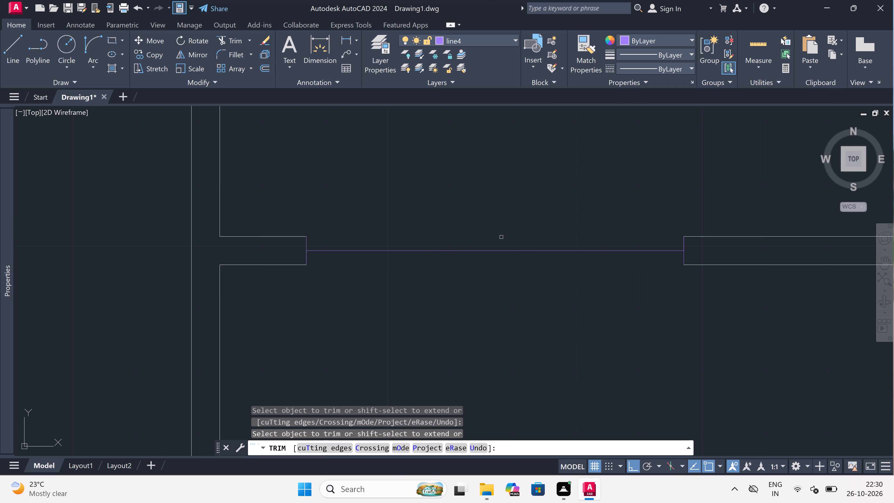
key(Escape)
Draw the window's two outer lines between its jambs, along the north and south faces of the wall.
text(l)
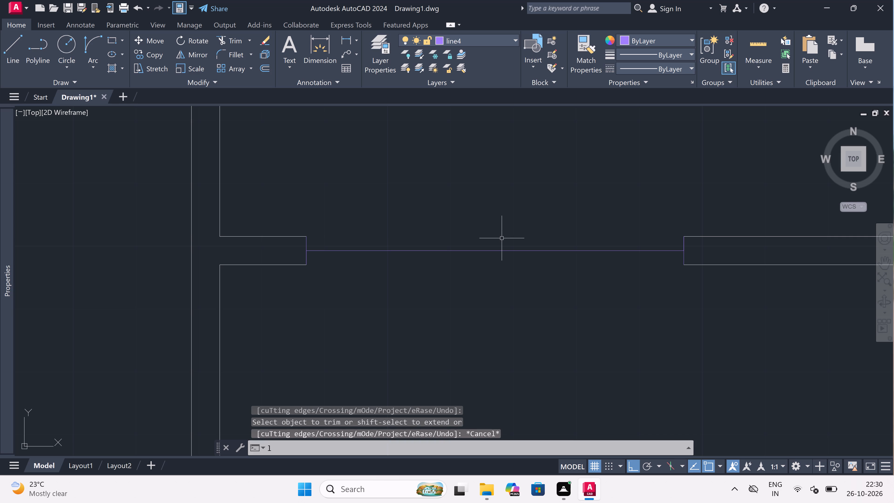
key(space)
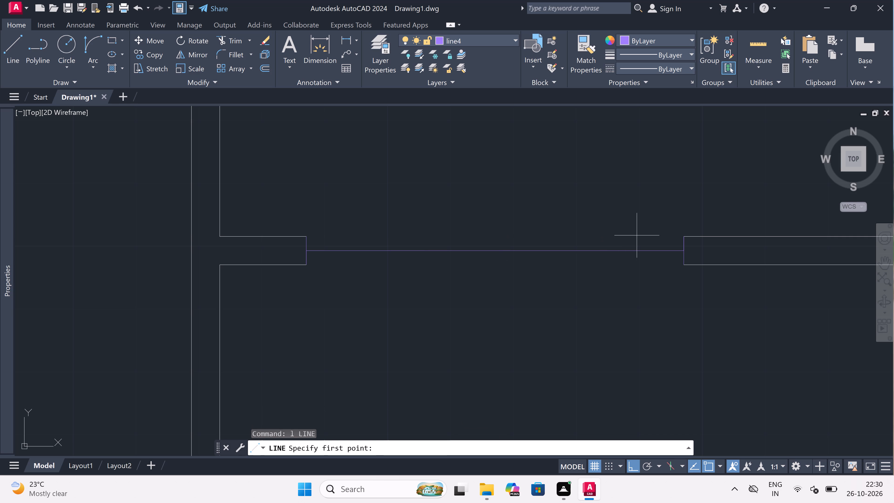
click(685, 232)
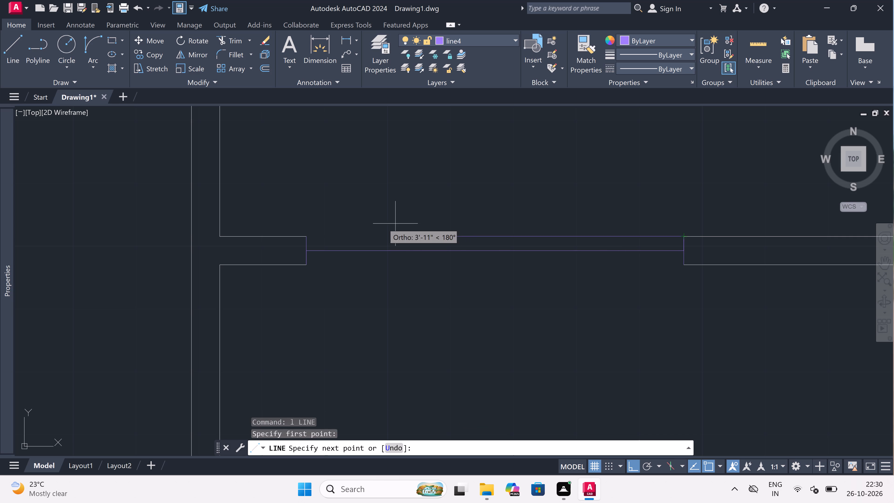
click(310, 234)
key(Escape)
key(space)
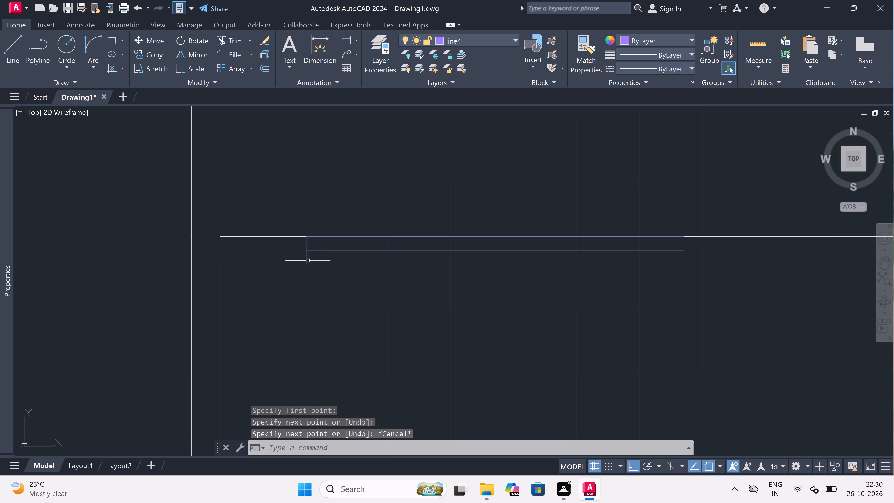
drag(311, 266, 343, 266)
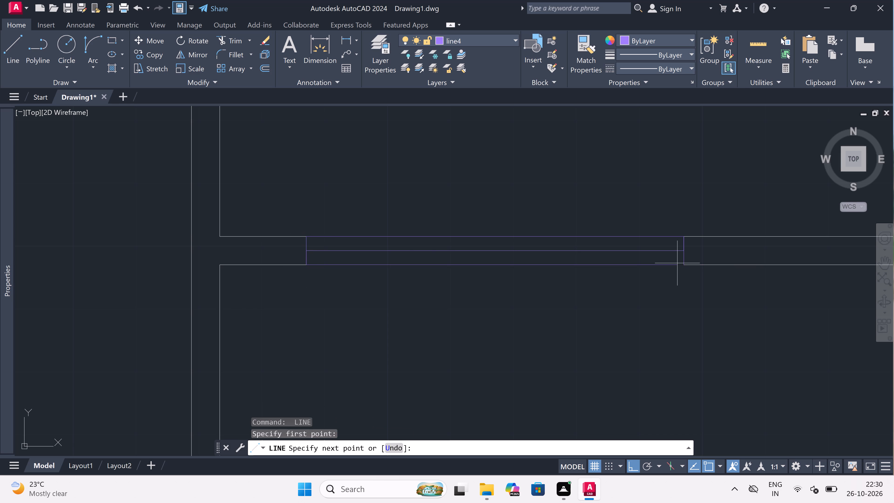
click(685, 267)
key(Escape)
Draw a window jamb across the northwest room's west wall, with a 5' centre line southward from the jamb's midpoint.
scroll(385, 228, down, 4)
key(space)
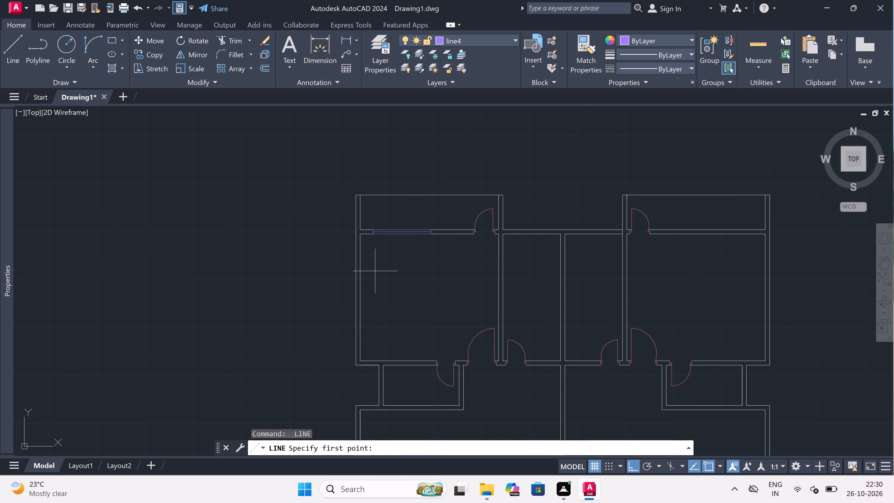
scroll(352, 272, up, 2)
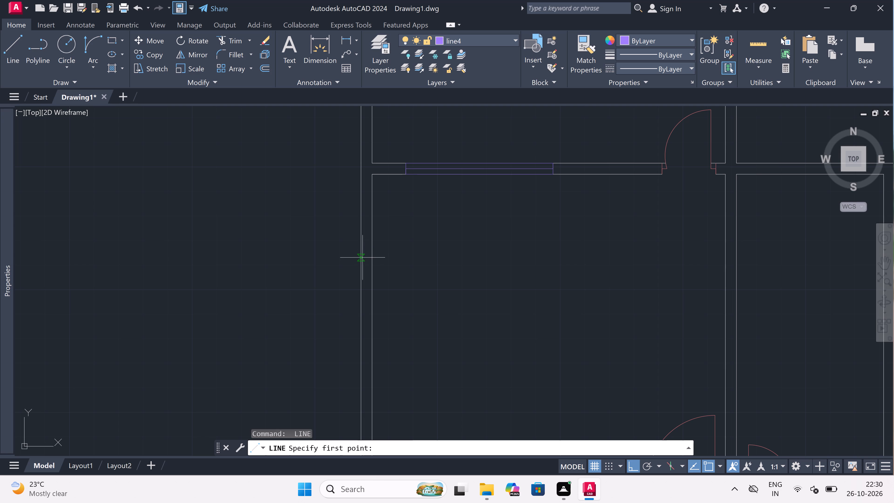
click(361, 260)
scroll(363, 259, up, 3)
drag(396, 258, 388, 258)
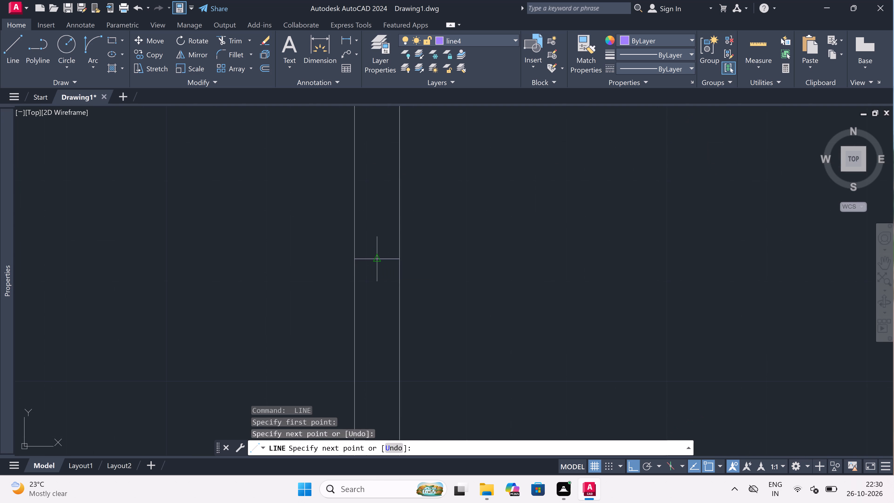
click(375, 258)
scroll(375, 258, down, 3)
scroll(375, 276, up, 1)
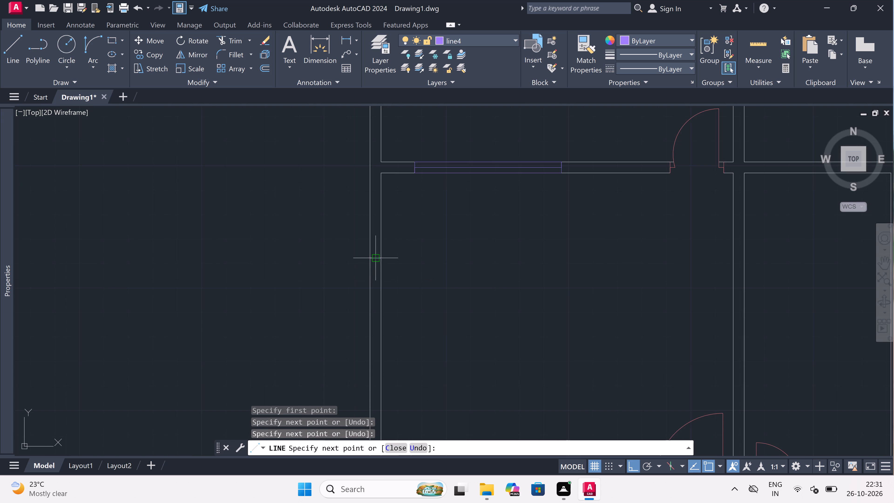
scroll(375, 271, up, 1)
text(5')
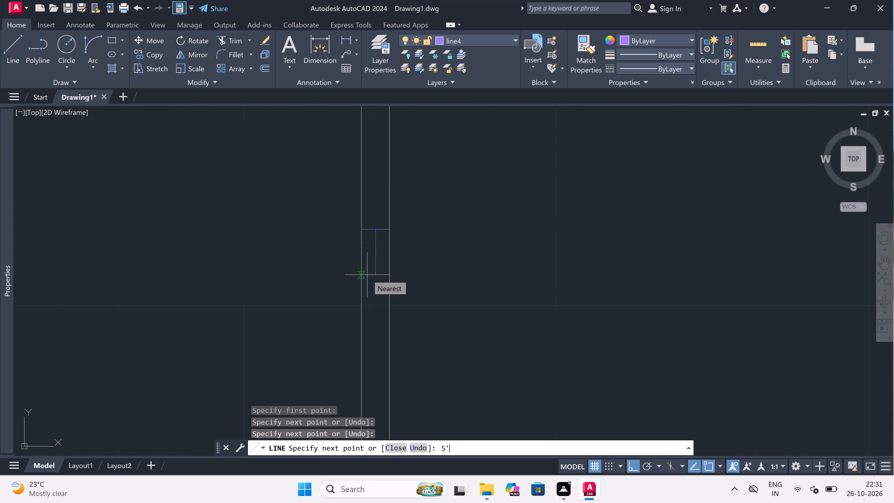
key(space)
Draw the west window's south jamb across the full wall thickness at the end of the 5' centre line.
scroll(366, 272, down, 3)
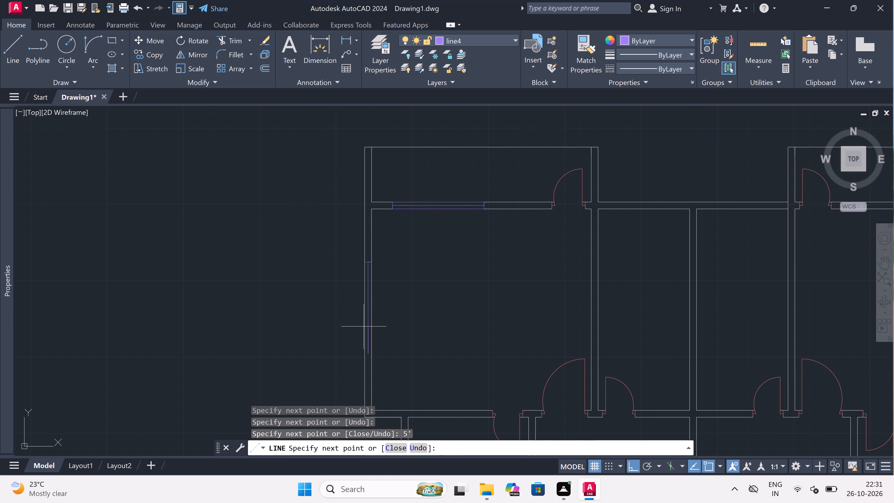
scroll(364, 352, up, 3)
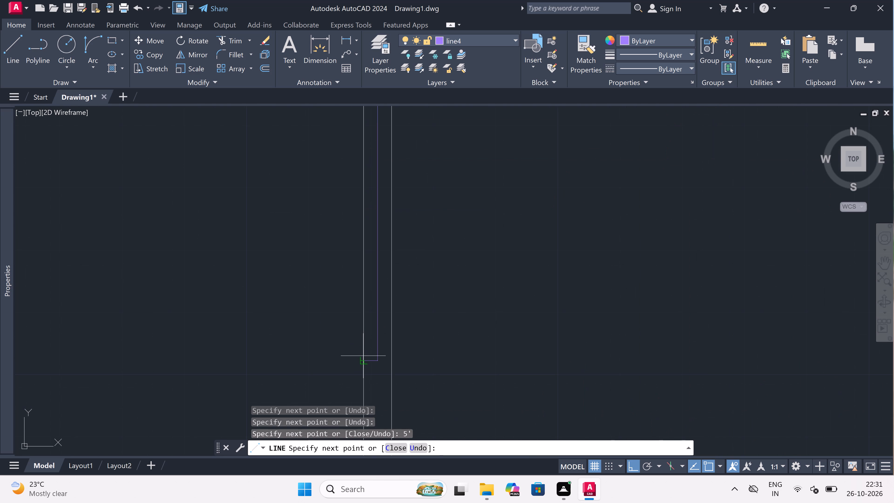
click(362, 360)
click(390, 363)
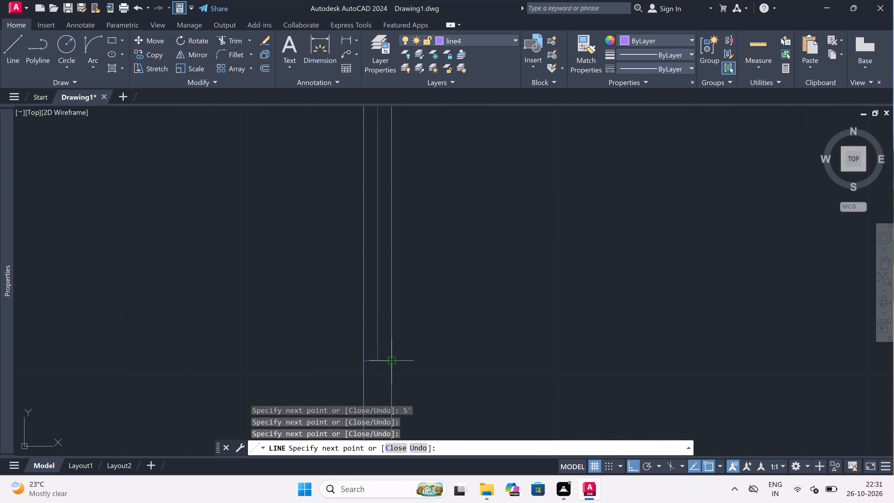
key(Escape)
Trim both west wall lines between the window's two jambs.
scroll(390, 363, down, 2)
key(t)
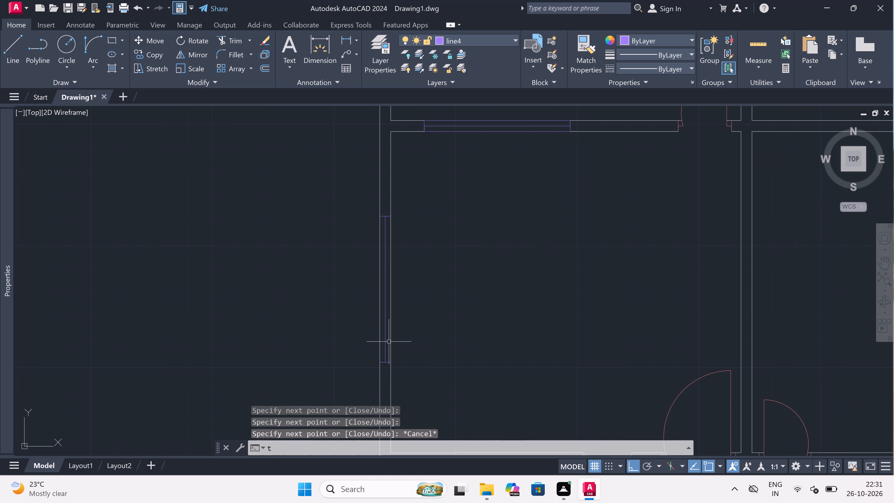
key(r)
key(space)
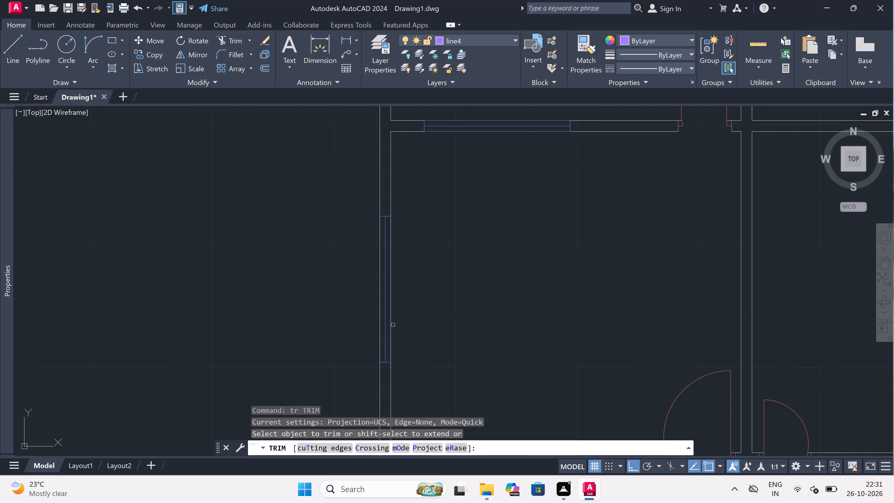
click(390, 320)
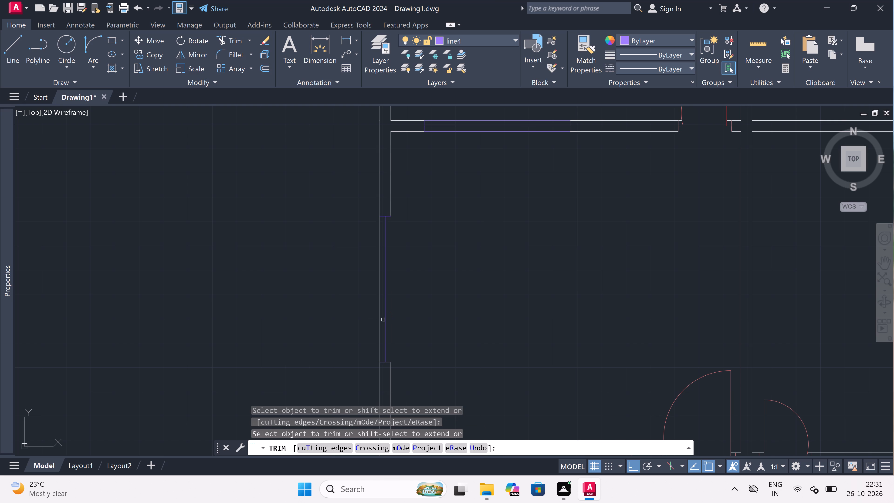
click(382, 318)
click(368, 319)
key(Escape)
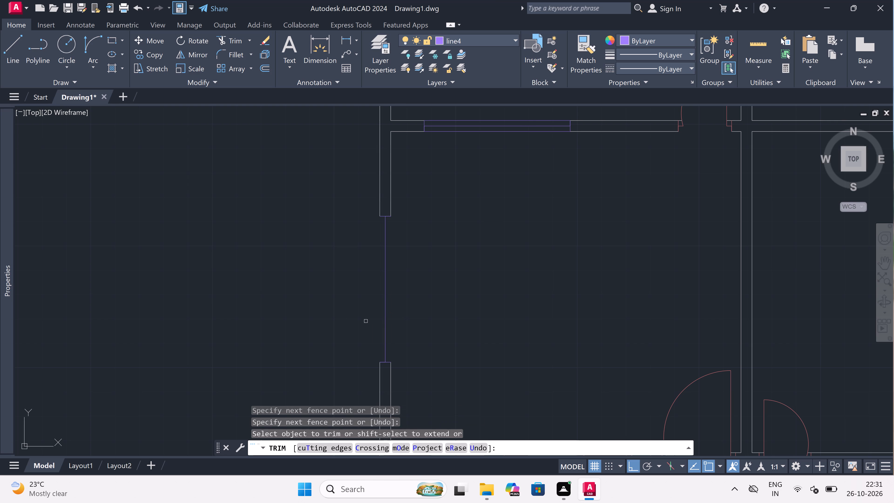
Draw the west window's two outer lines between its jambs, along the outer and inner faces of the wall.
text(l)
key(space)
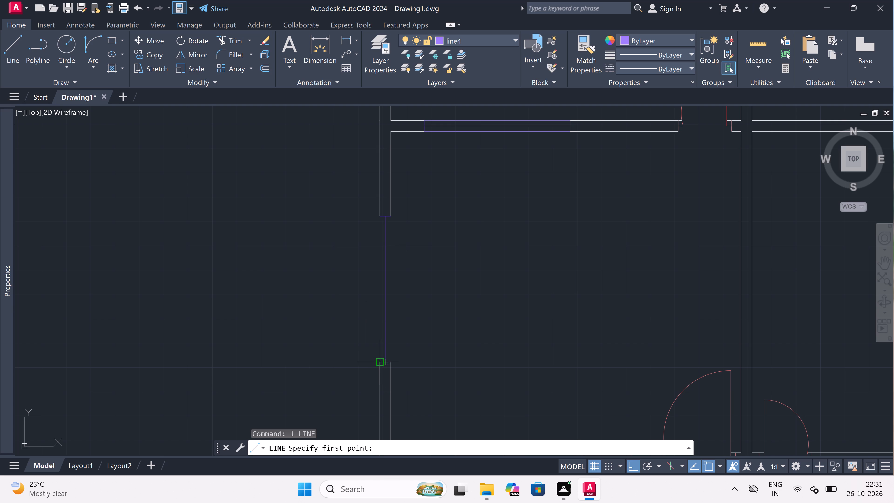
drag(378, 361, 378, 354)
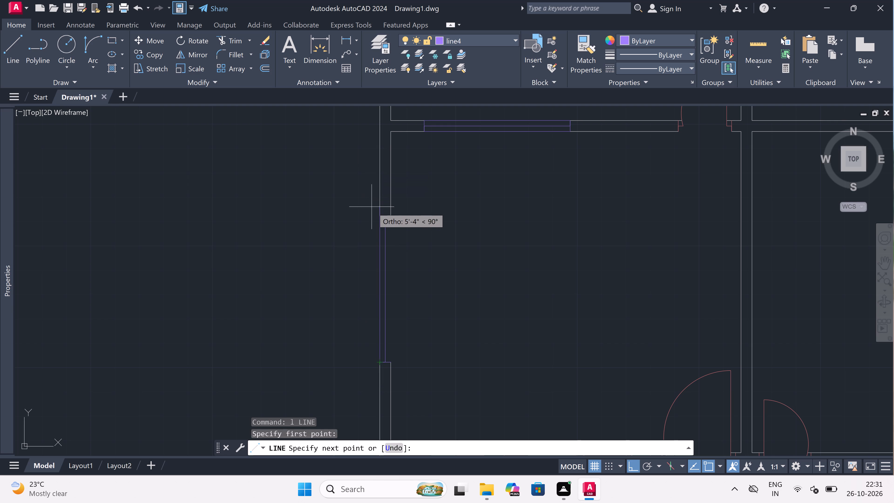
click(377, 216)
key(Escape)
key(space)
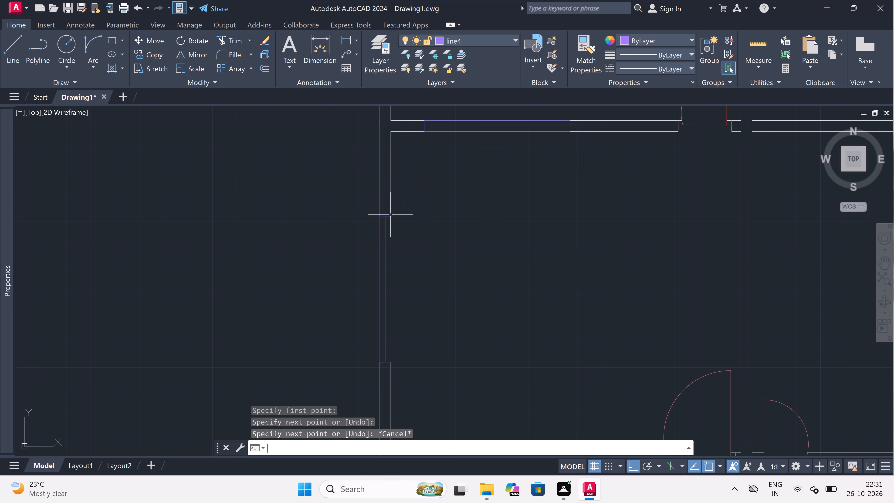
click(394, 214)
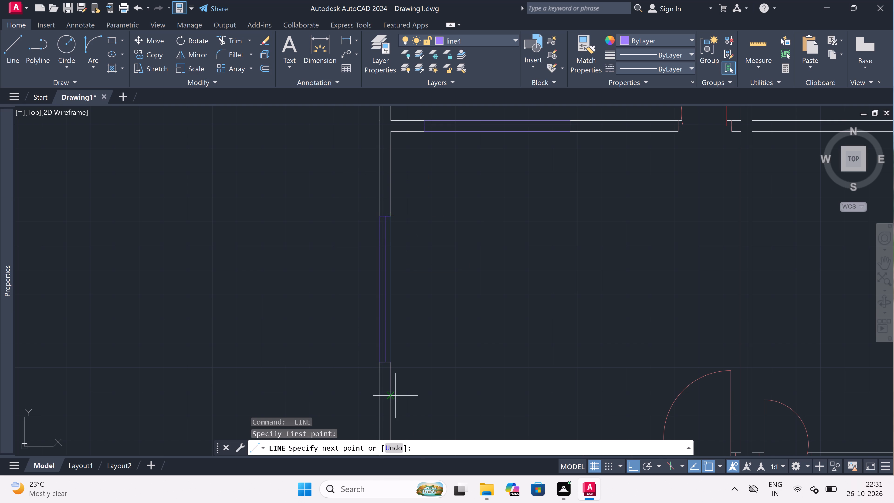
click(391, 367)
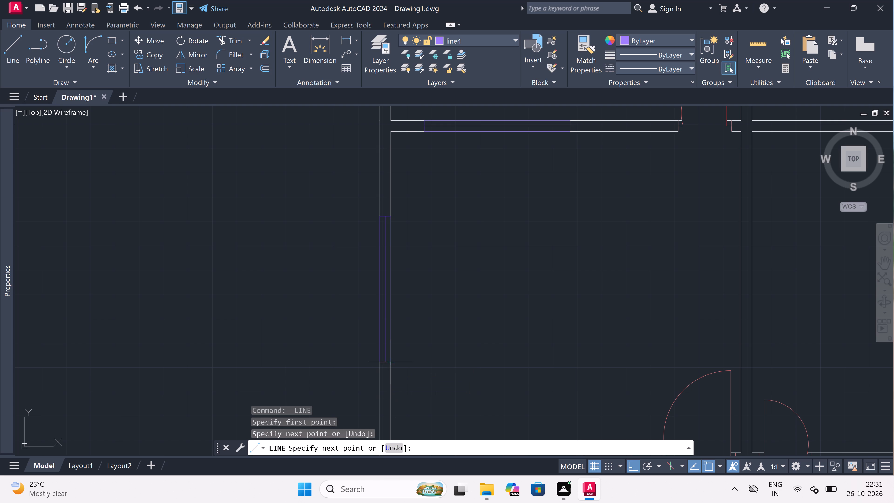
key(Escape)
Draw a window jamb across the north wall of the narrow room east of the northwest room, with a 2' centre line eastward from its midpoint.
scroll(406, 280, down, 4)
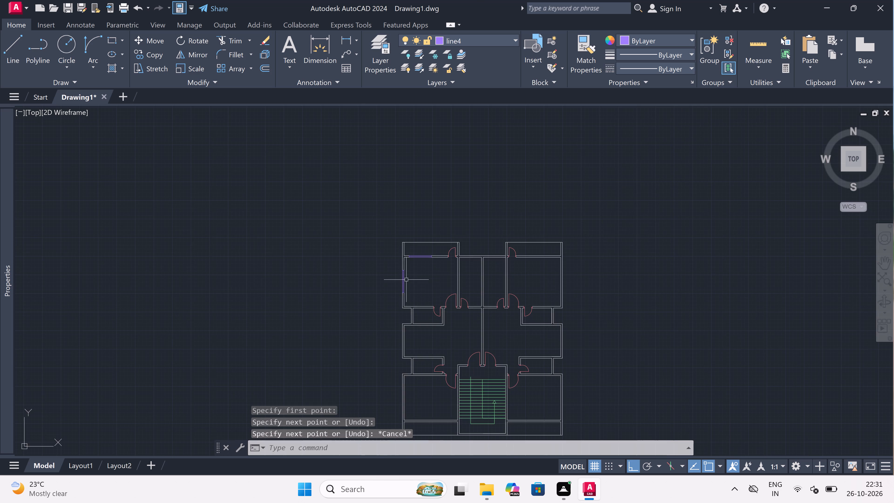
scroll(406, 280, down, 2)
key(space)
scroll(439, 262, up, 2)
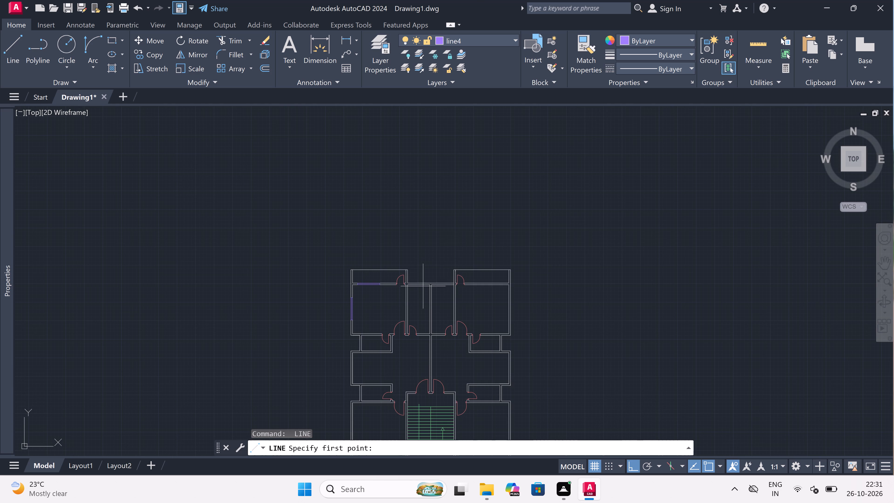
scroll(418, 287, up, 5)
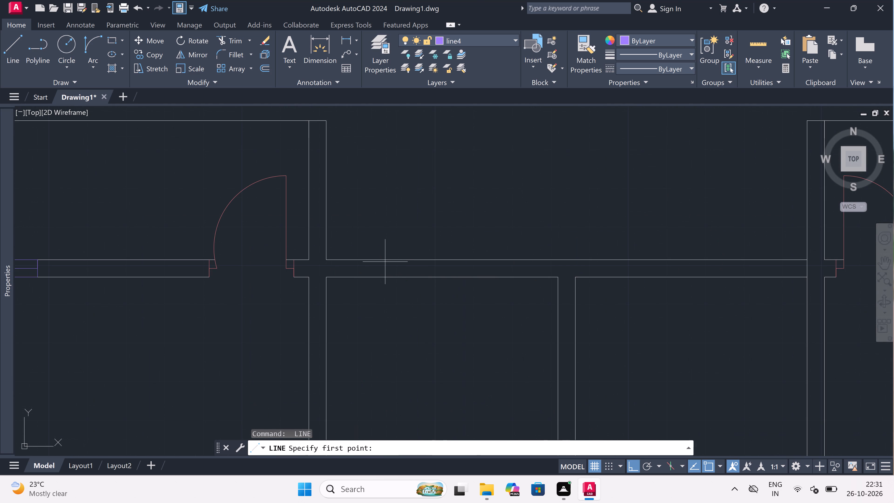
click(369, 259)
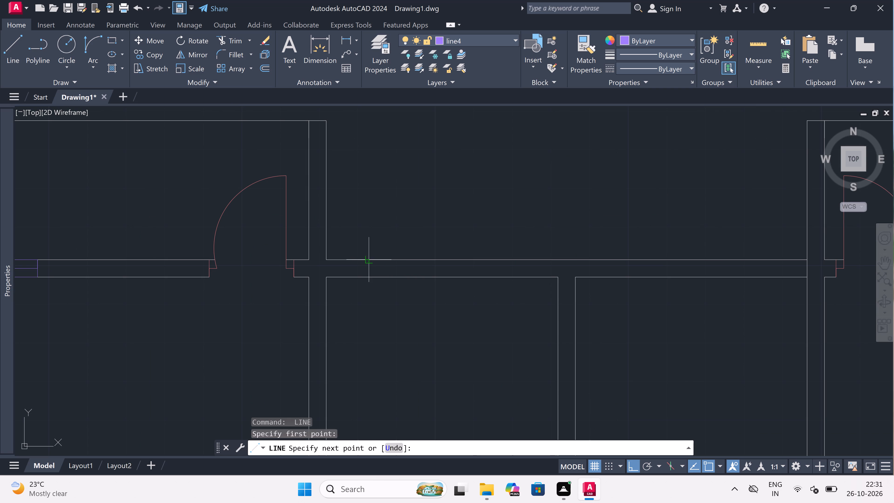
click(372, 280)
click(371, 268)
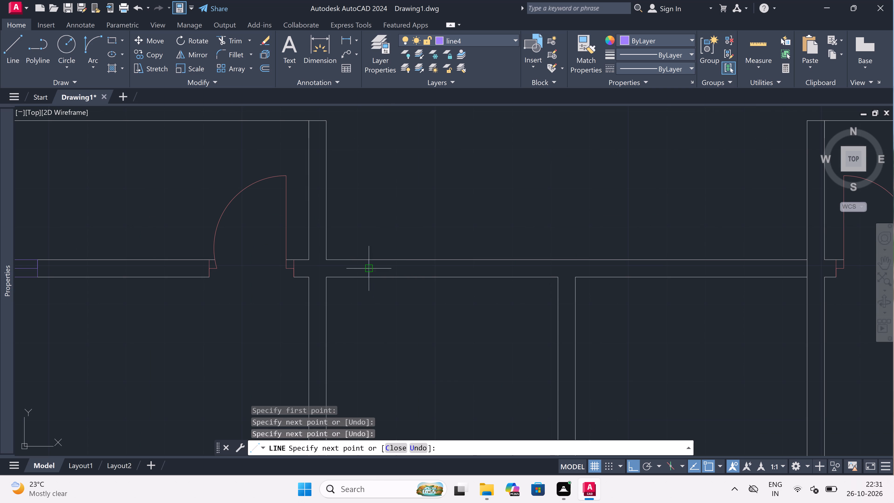
scroll(431, 270, up, 1)
text(2')
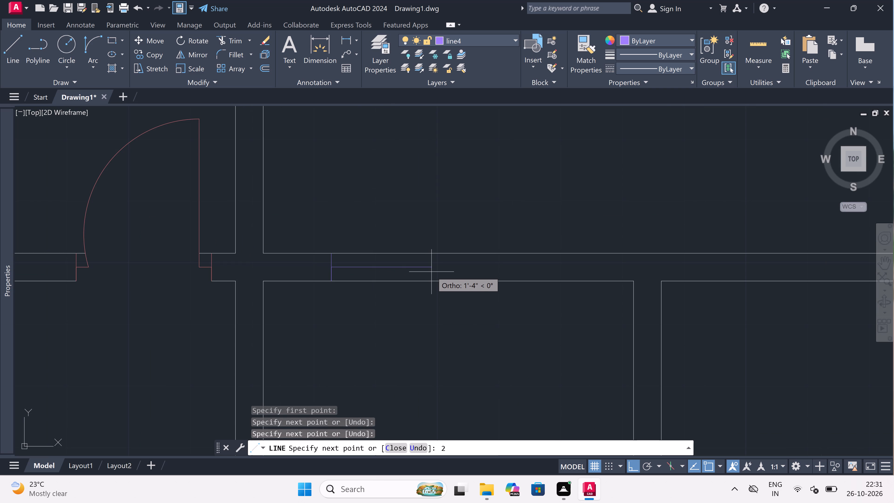
key(space)
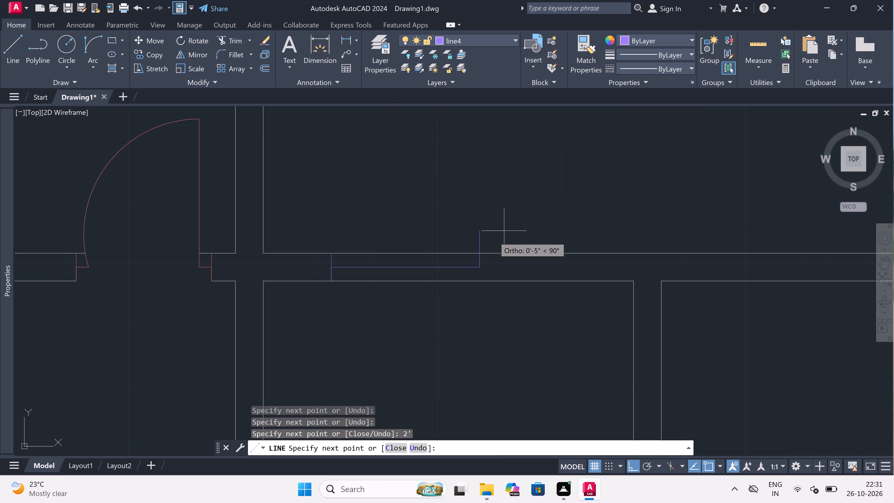
Draw the narrow room window's east jamb across the full wall thickness at the end of the 2' centre line.
click(479, 251)
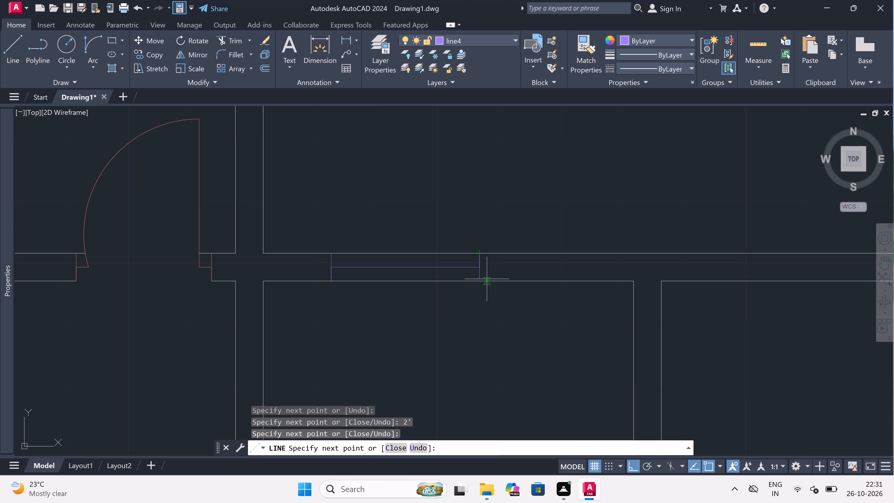
click(478, 281)
scroll(478, 281, up, 3)
scroll(478, 281, down, 1)
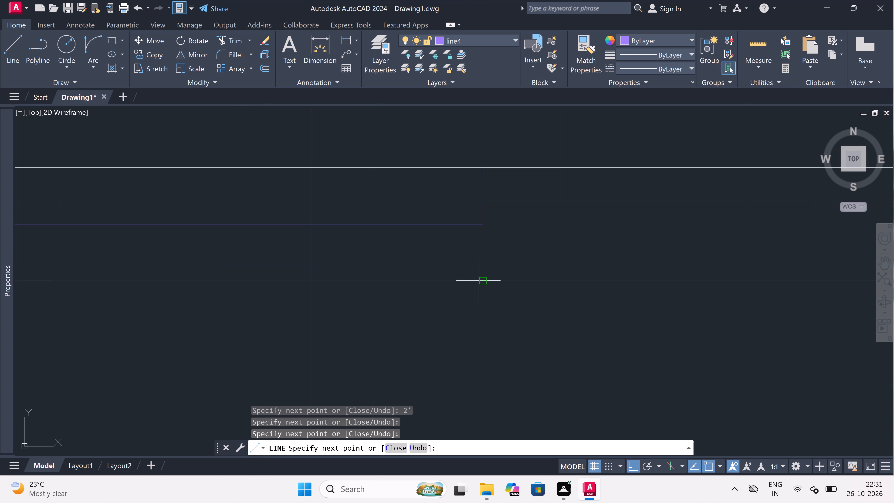
scroll(478, 281, down, 1)
key(Escape)
Trim both north wall lines between the narrow room window's two jambs.
scroll(457, 279, down, 3)
scroll(391, 268, up, 3)
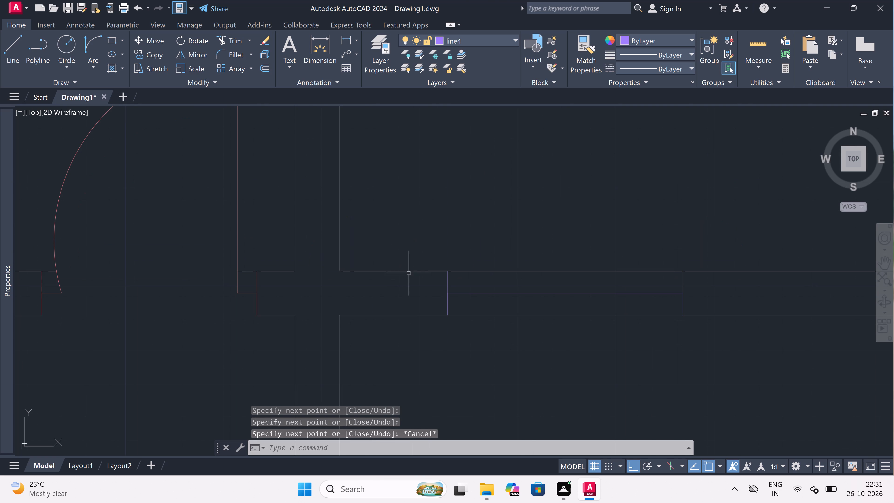
text(tr)
key(space)
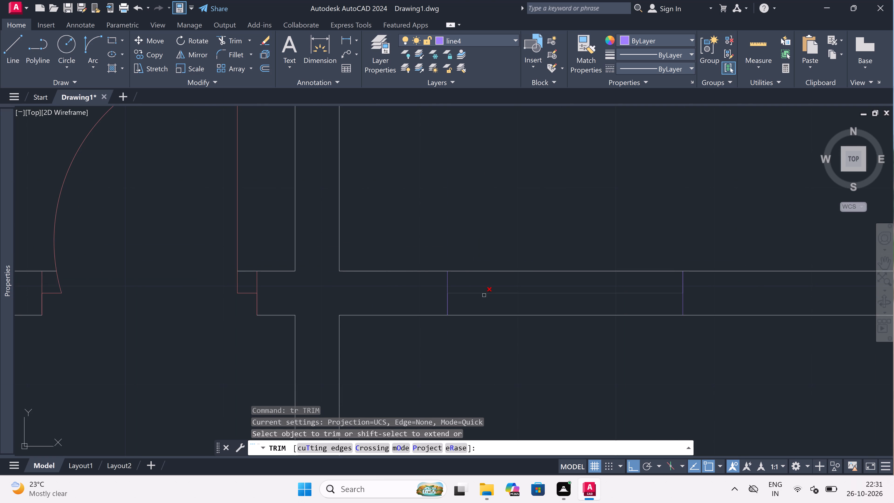
click(494, 302)
click(494, 347)
drag(492, 264, 492, 267)
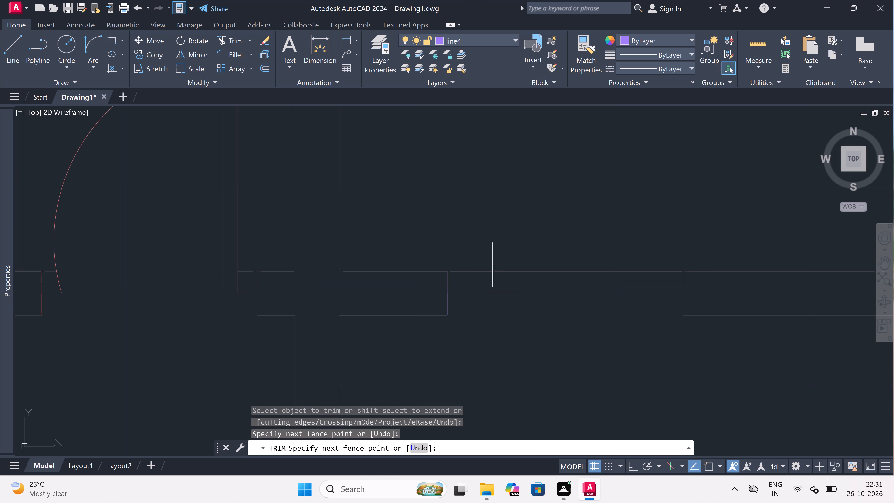
click(492, 288)
key(Escape)
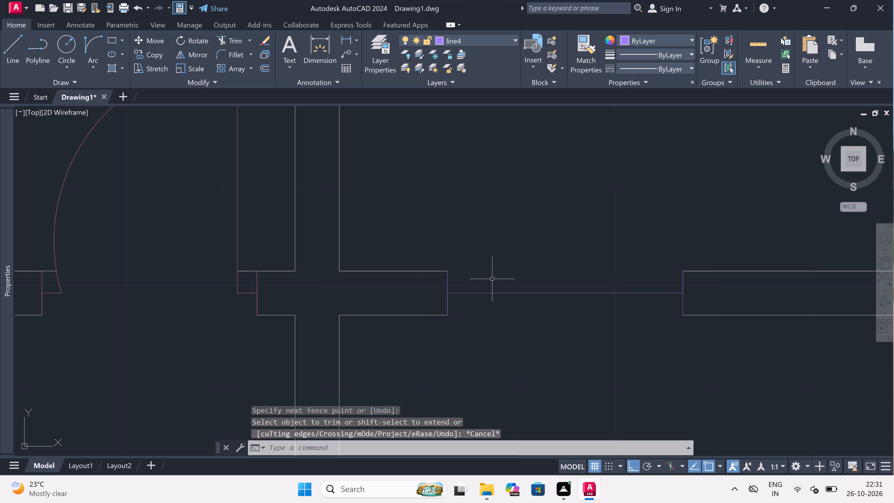
Draw the narrow room window's two outer lines between its jambs, along the north and south faces of the wall.
text(l)
key(space)
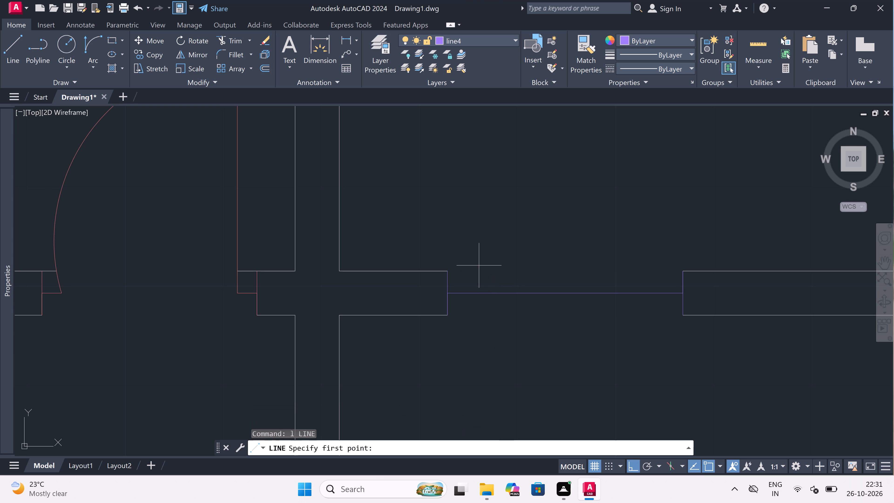
drag(449, 268, 458, 268)
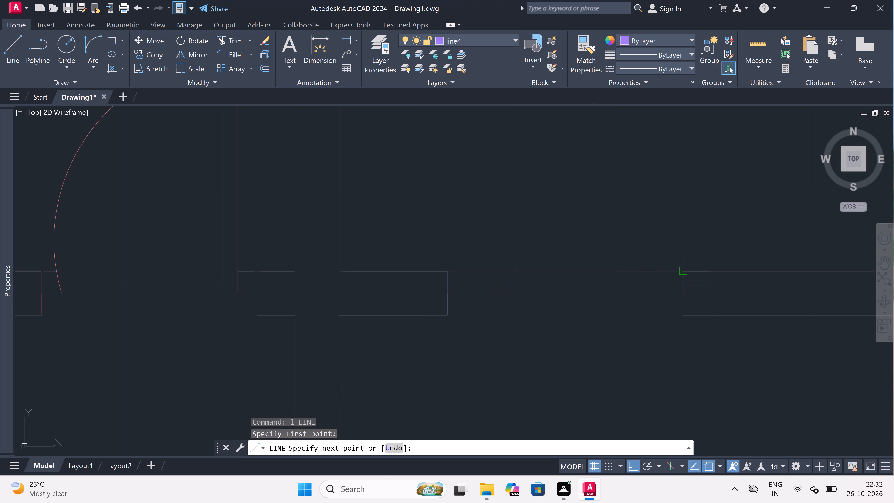
click(684, 269)
key(Escape)
key(space)
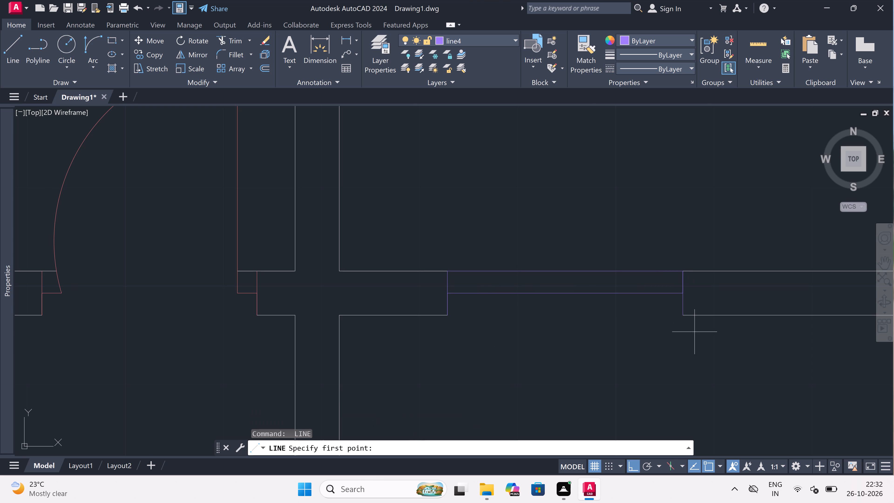
click(686, 315)
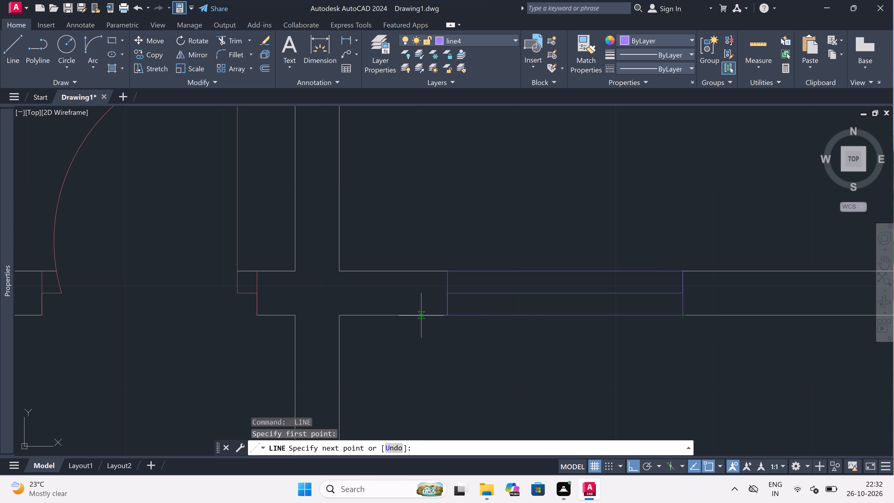
click(449, 320)
key(Escape)
scroll(365, 299, down, 4)
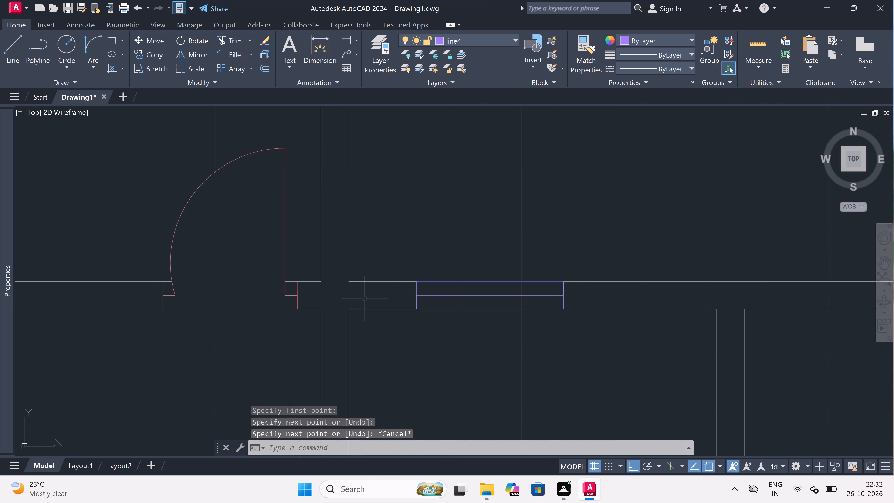
Draw a window jamb across the north wall of the second narrow room to the east, with a 2' centre line eastward from its midpoint.
scroll(365, 299, down, 2)
key(space)
scroll(405, 299, up, 2)
scroll(427, 297, up, 2)
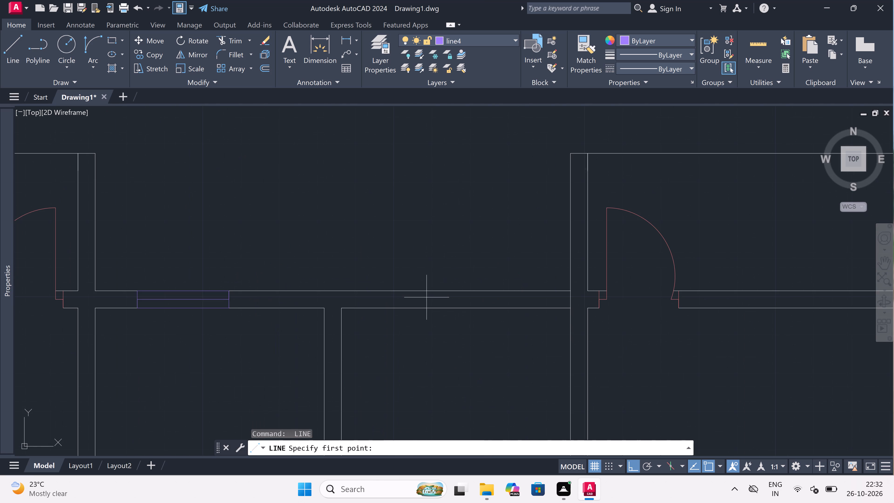
click(392, 310)
click(392, 295)
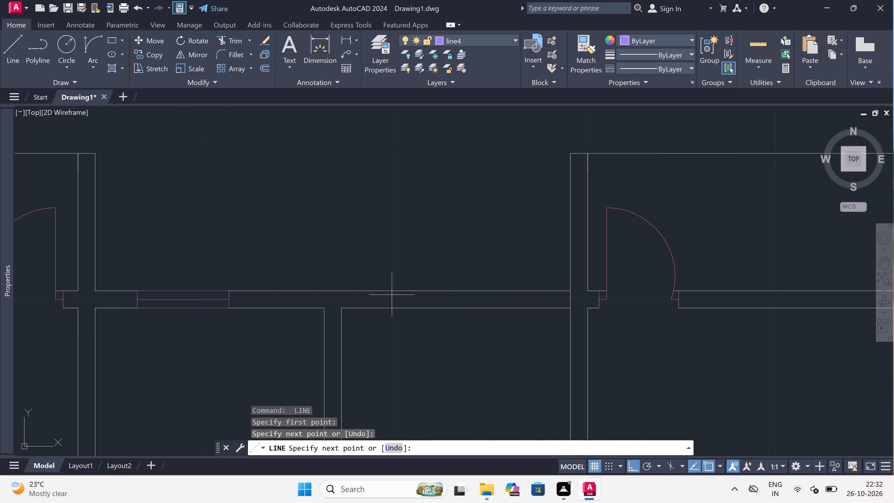
scroll(396, 298, up, 3)
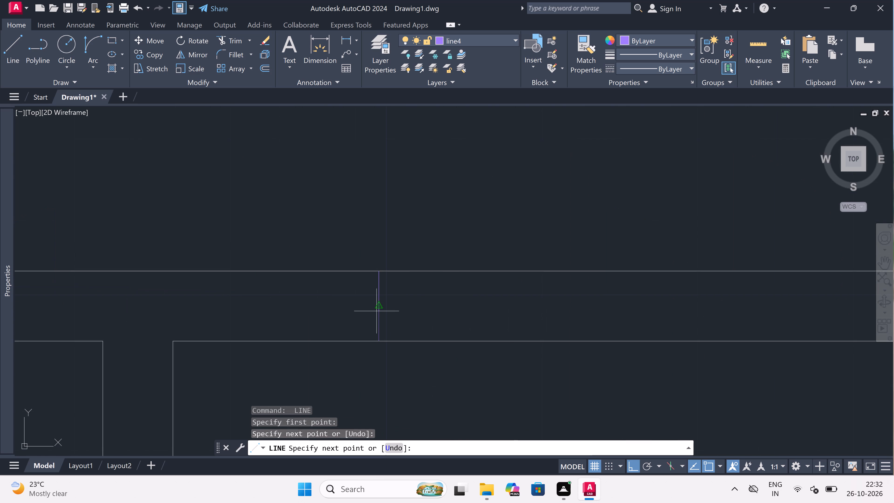
click(376, 311)
text(2')
key(space)
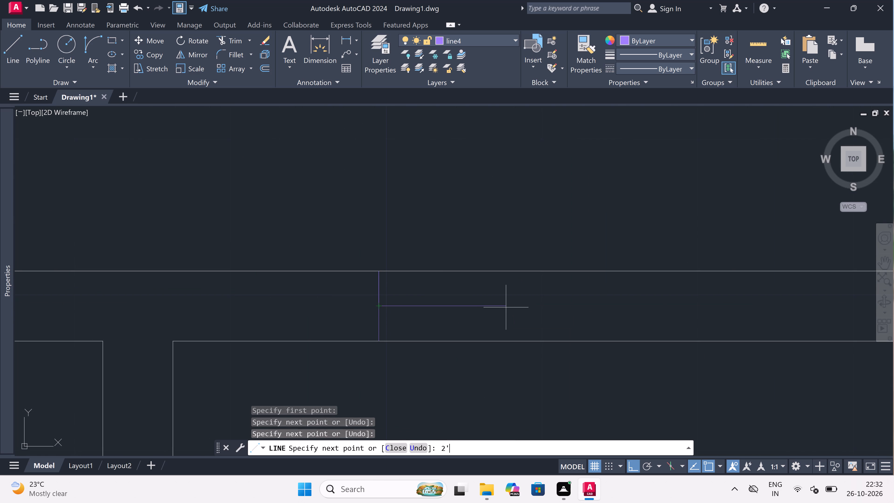
Draw the second narrow room window's east jamb across the full wall thickness at the end of the 2' centre line.
scroll(509, 309, down, 2)
scroll(590, 285, up, 2)
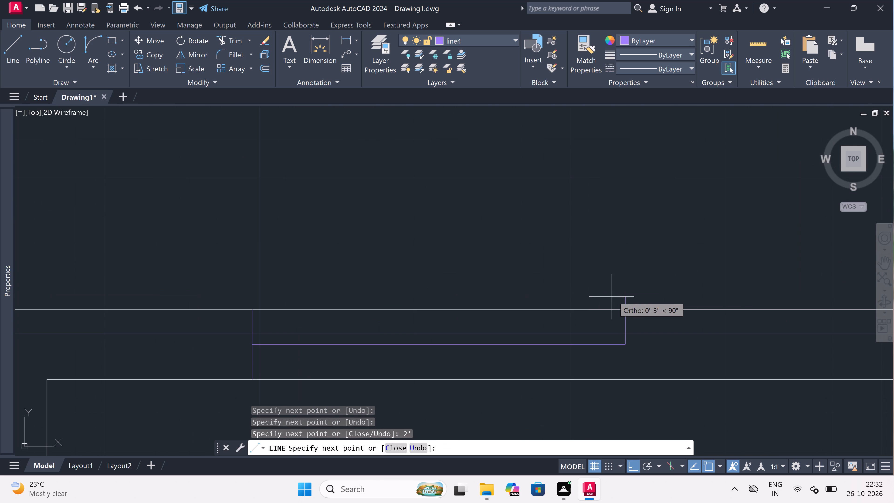
drag(625, 311, 627, 323)
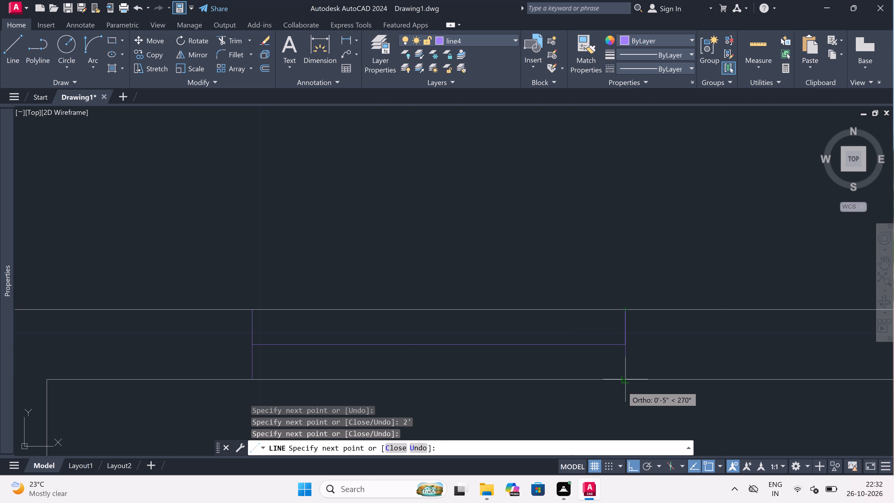
click(622, 382)
key(Escape)
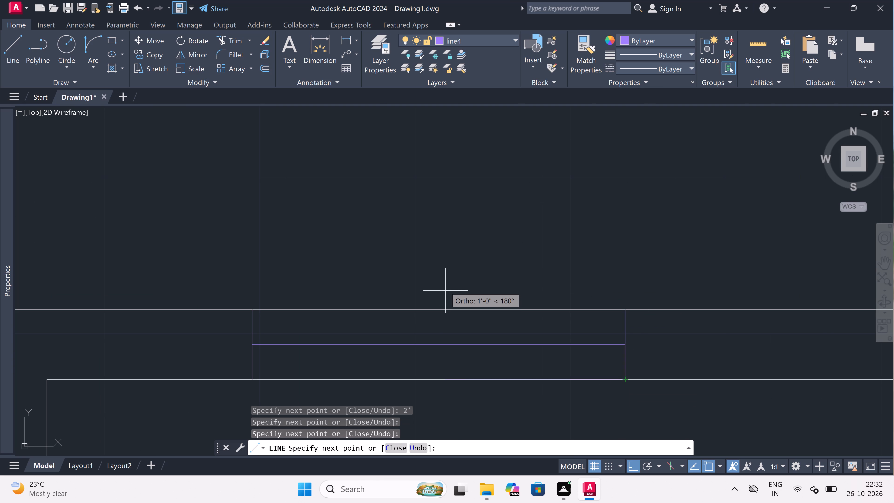
Trim both north wall lines between the second narrow room window's two jambs.
scroll(447, 280, down, 3)
scroll(442, 312, up, 3)
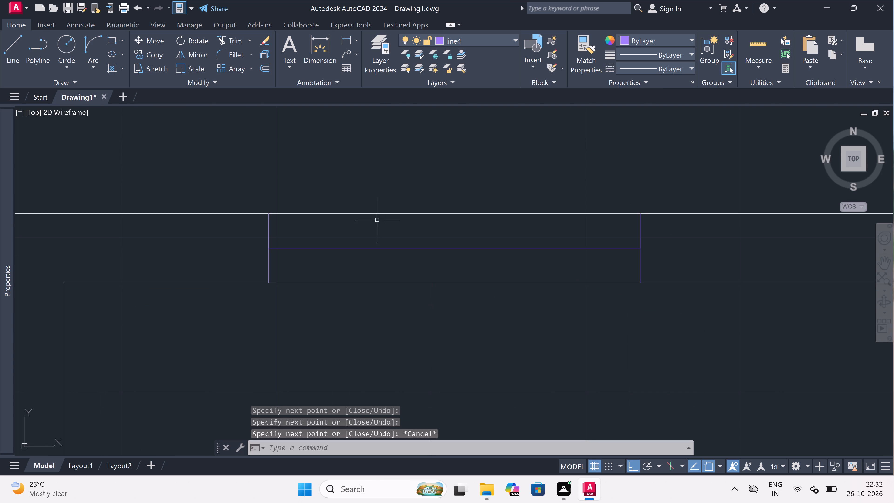
key(t)
key(r)
key(space)
drag(387, 260, 395, 281)
drag(396, 330, 396, 324)
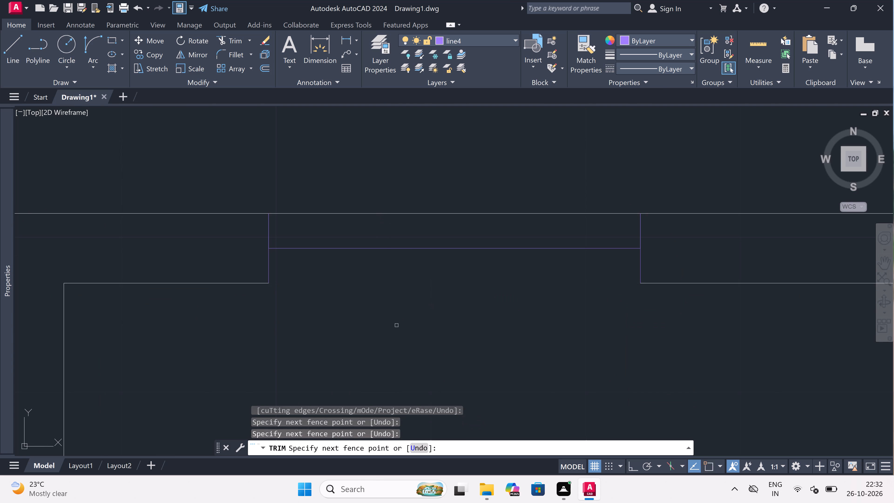
click(391, 217)
click(402, 196)
key(Escape)
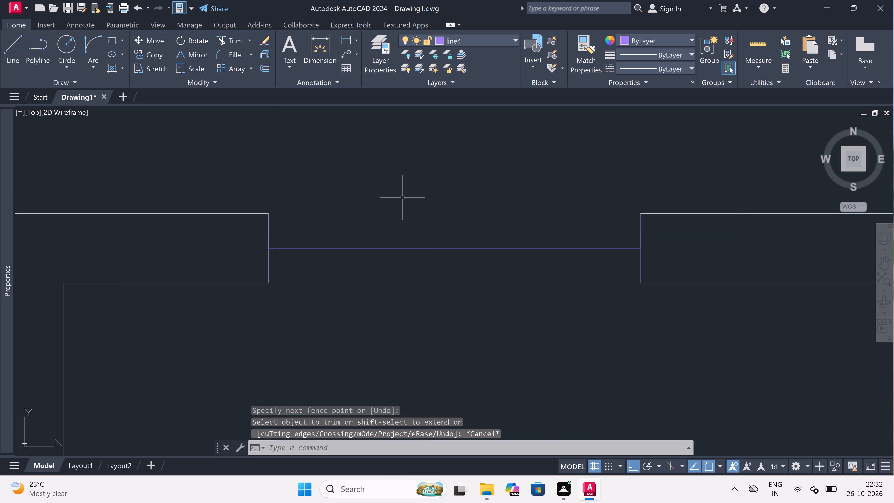
Draw the second narrow room window's two outer lines between its jambs, along the north and south faces of the wall.
text(l)
key(space)
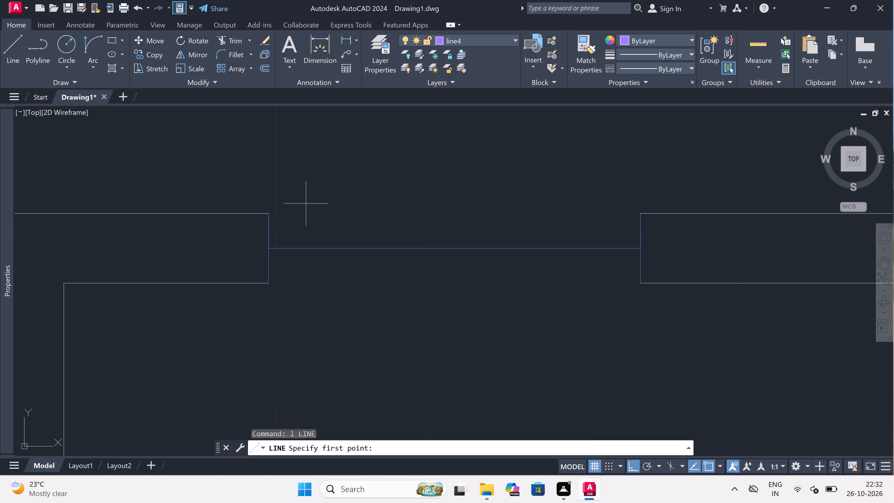
drag(269, 214, 279, 214)
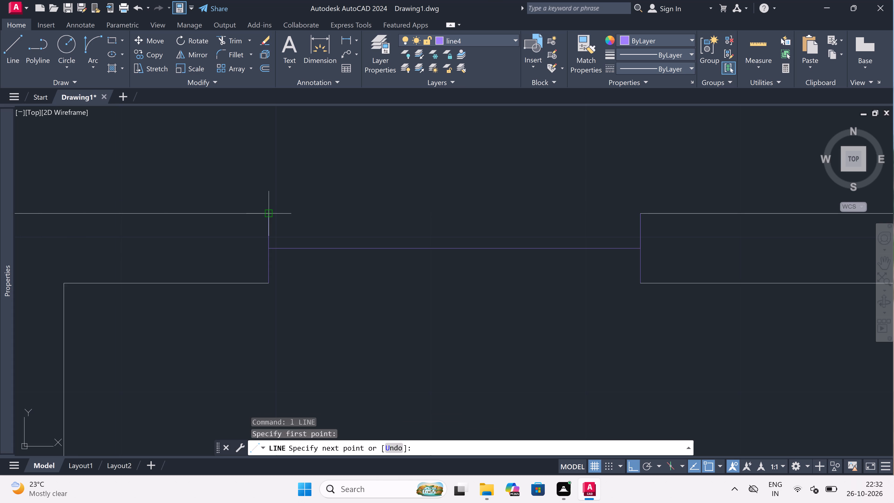
drag(279, 214, 301, 214)
click(648, 215)
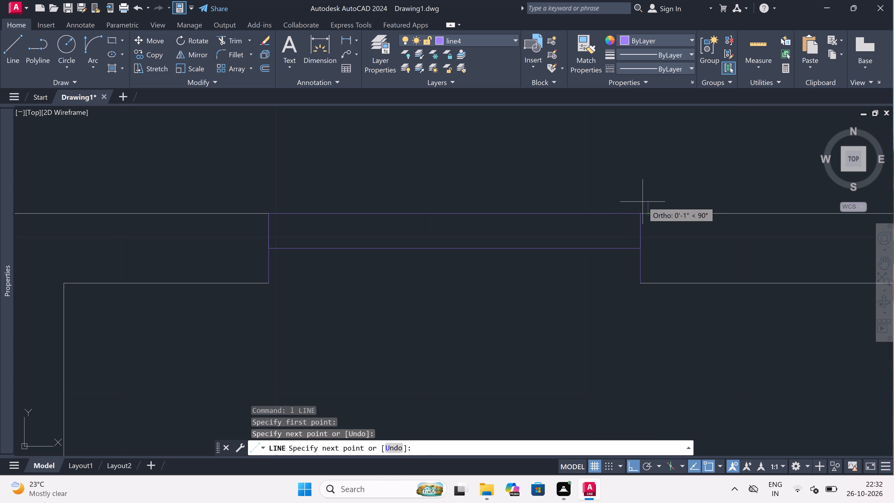
key(Escape)
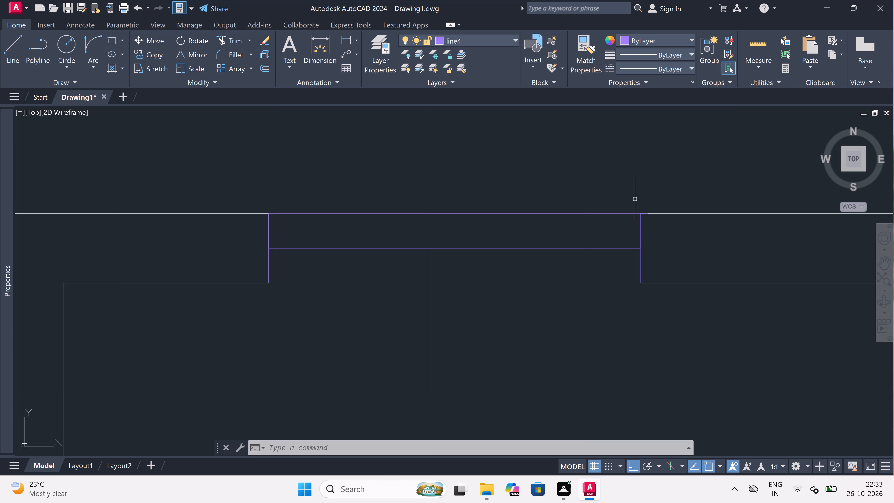
key(space)
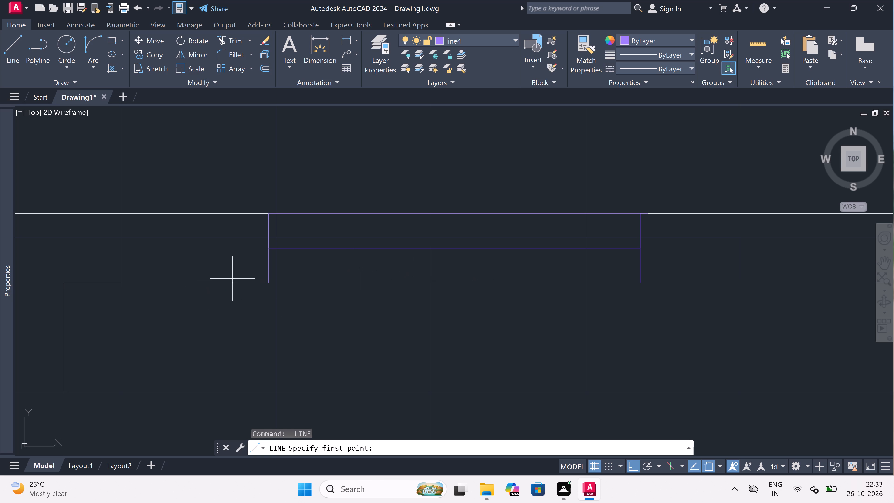
drag(271, 284, 324, 305)
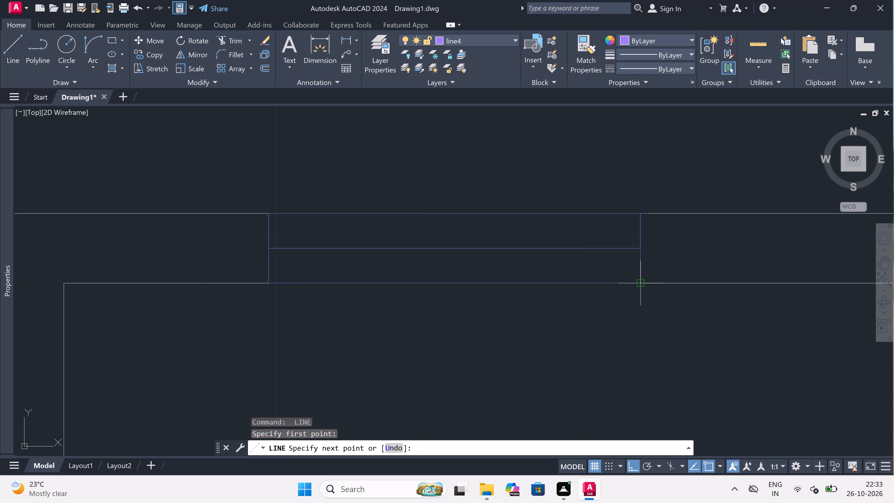
drag(645, 285, 638, 285)
key(Escape)
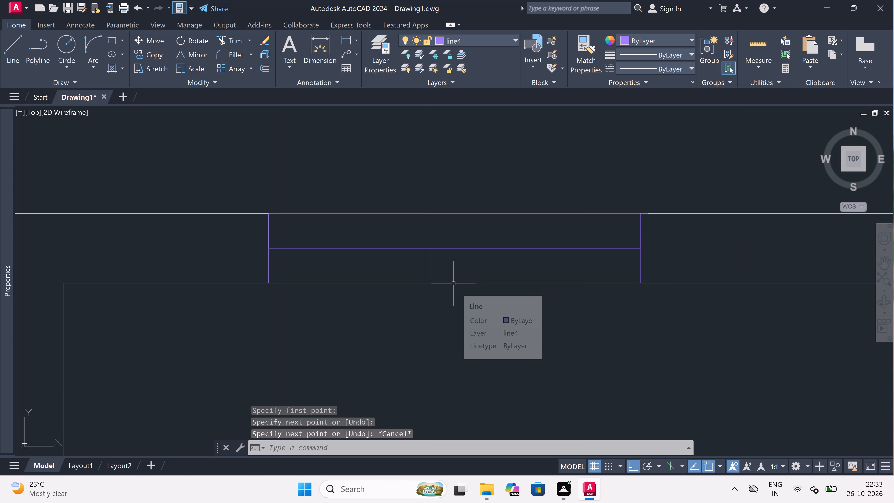
click(162, 470)
key(Escape)
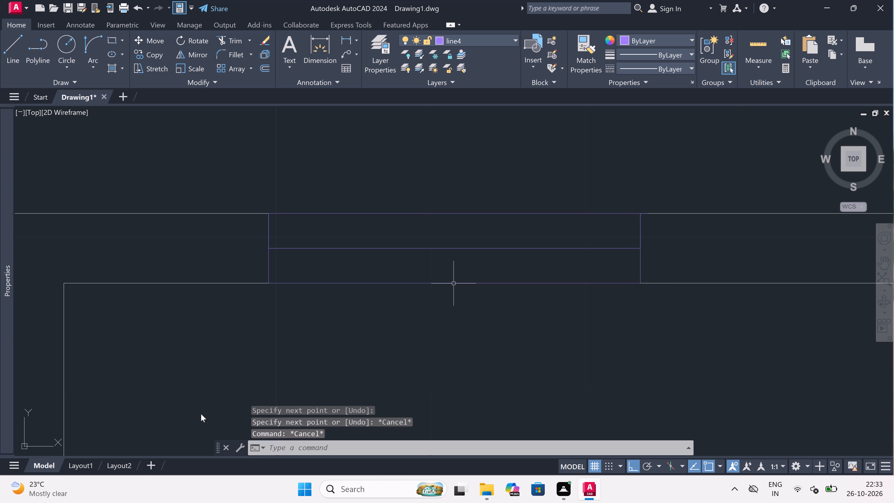
Draw a window jamb across the wall east of the door in the room beyond the narrow rooms, with a 5' centre line eastward from its midpoint.
scroll(210, 276, down, 4)
scroll(297, 304, down, 2)
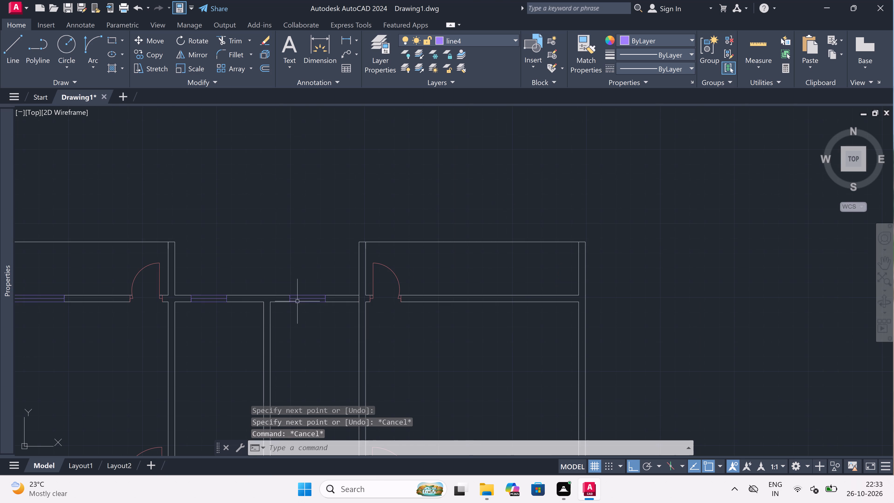
key(space)
scroll(307, 291, down, 4)
scroll(315, 292, up, 4)
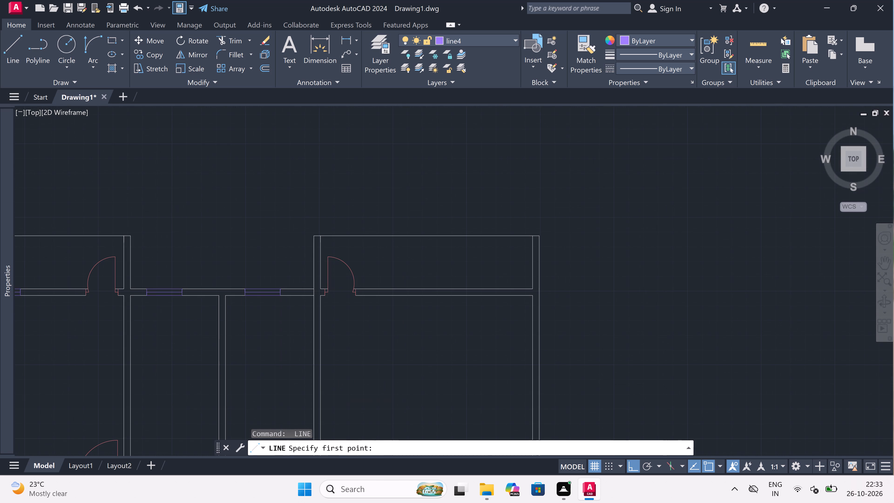
scroll(419, 283, up, 1)
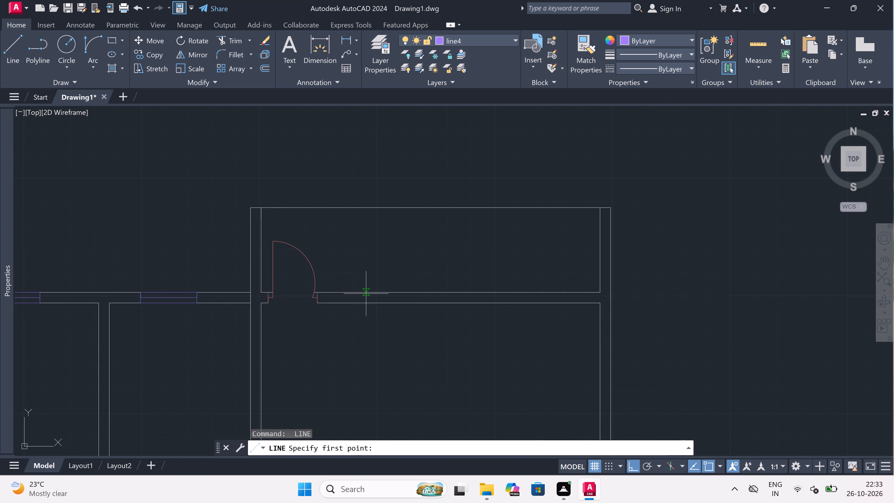
click(374, 293)
scroll(374, 307, up, 2)
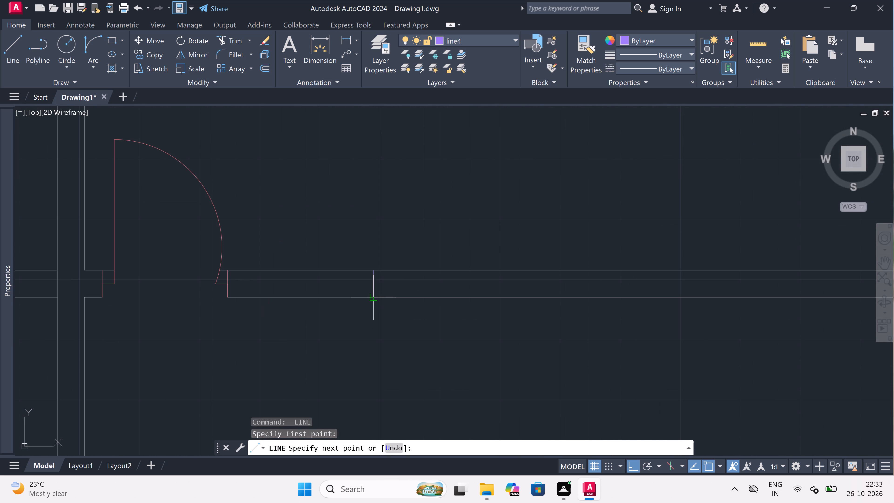
click(373, 296)
click(372, 283)
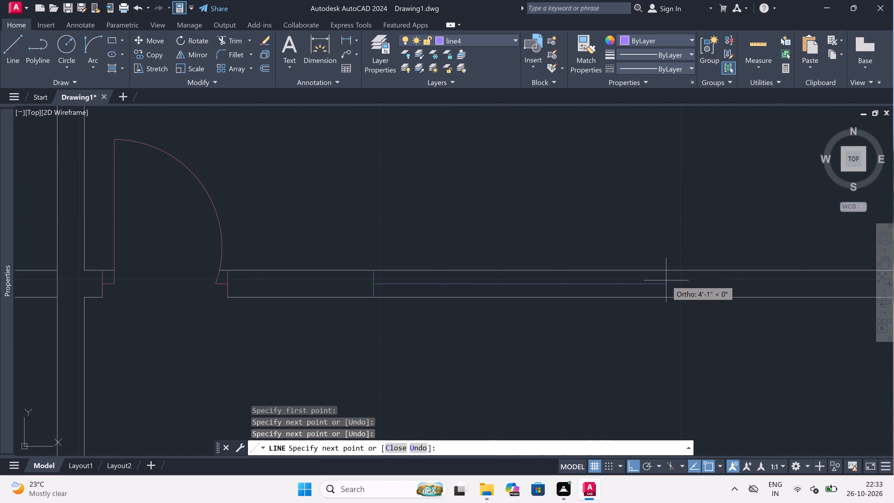
text(5')
key(space)
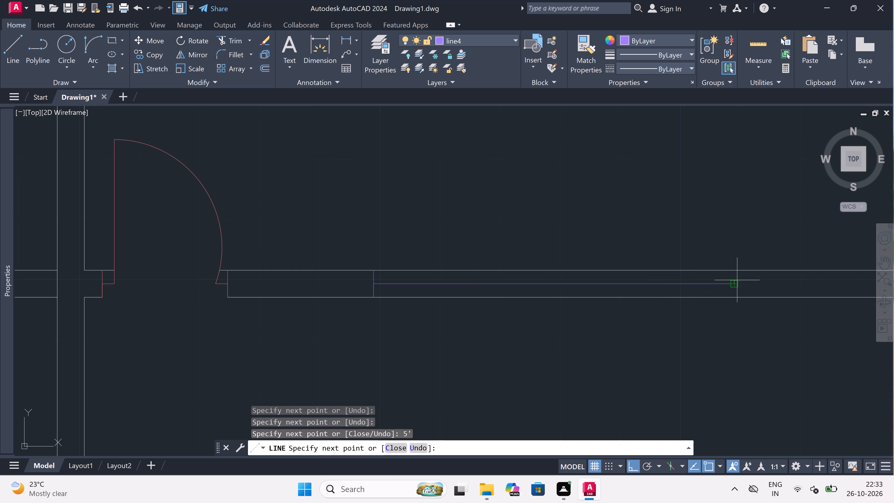
Draw the 5' window's east jamb across the full wall thickness at the end of its centre line.
click(735, 266)
scroll(735, 281, up, 2)
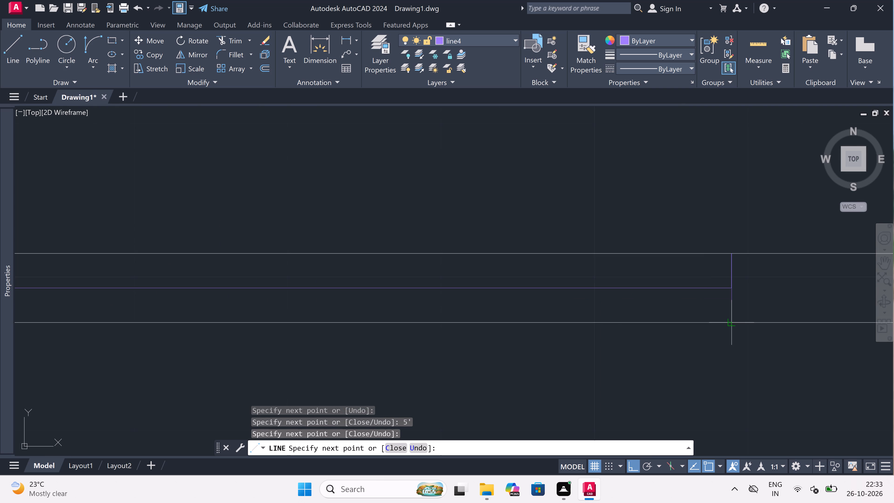
click(730, 325)
scroll(729, 325, down, 2)
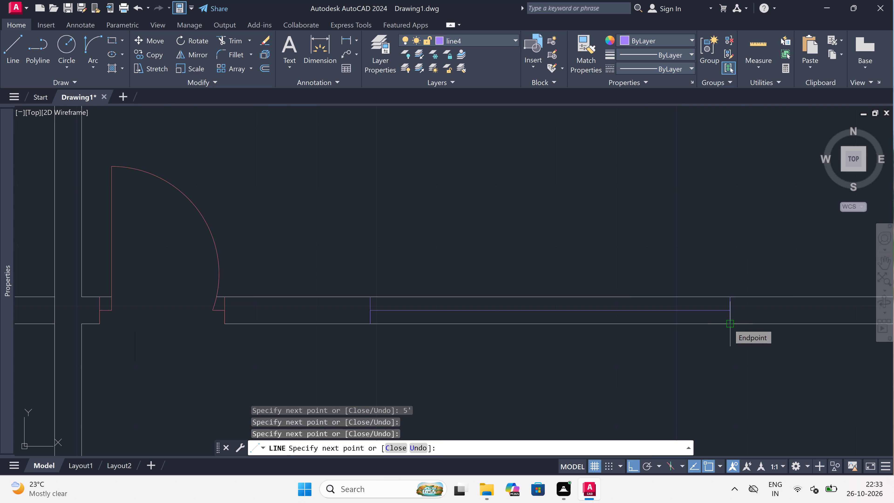
key(Escape)
Trim both wall lines between the 5' window's two jambs.
text(tr)
key(space)
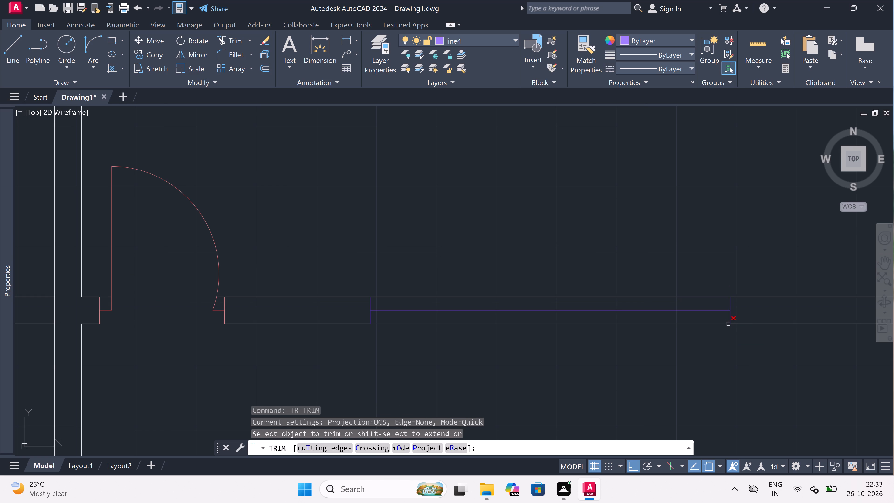
click(709, 322)
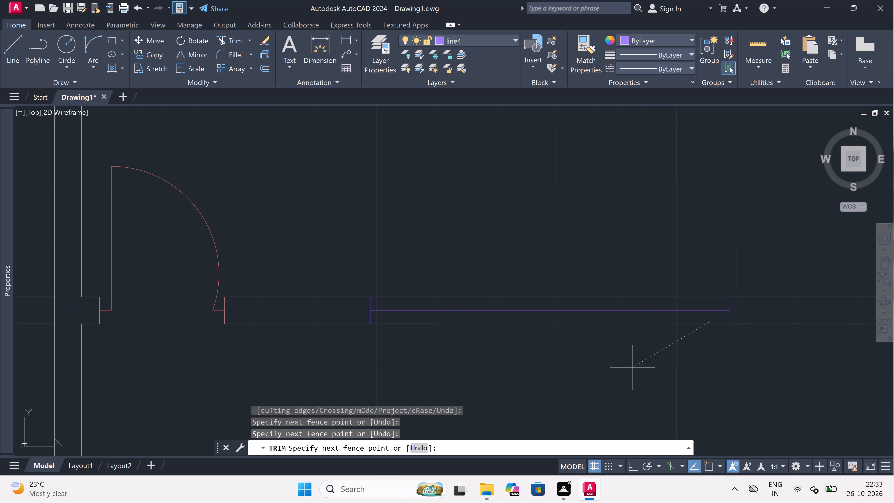
click(621, 373)
click(576, 298)
click(573, 292)
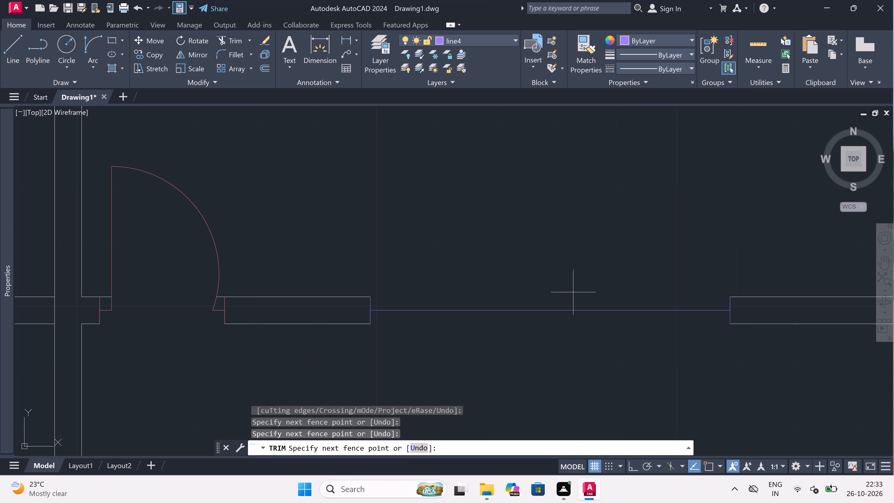
key(Escape)
Draw the 5' window's two outer lines between its jambs, along the north and south faces of the wall.
text(l)
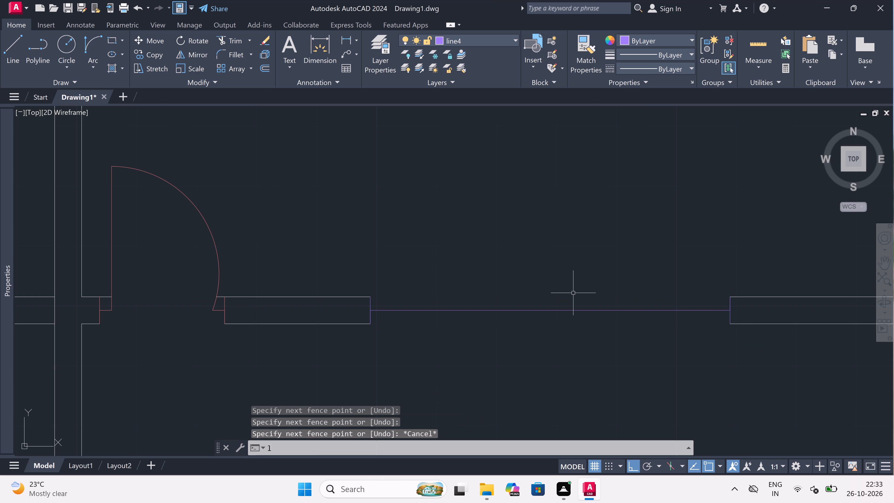
key(space)
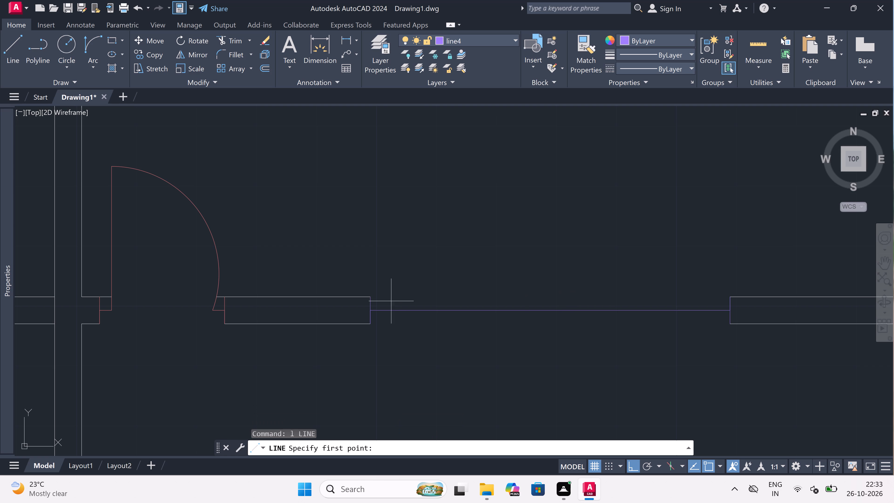
drag(373, 297, 394, 298)
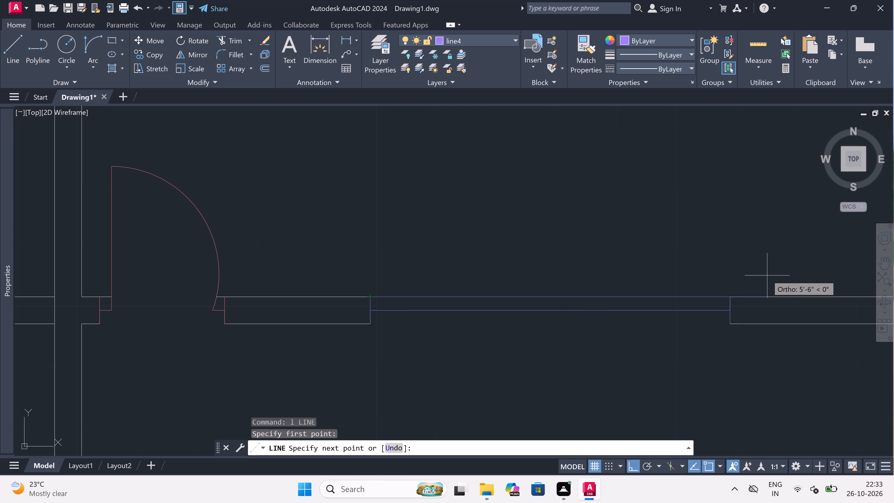
click(731, 296)
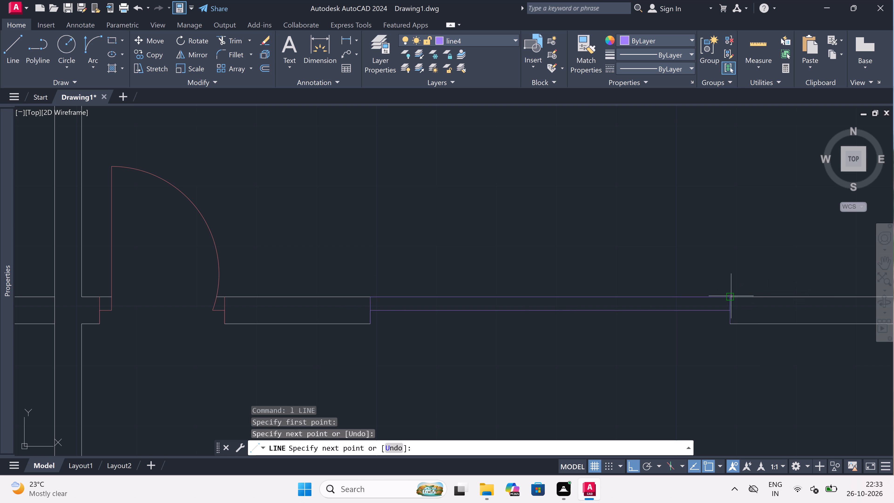
key(Escape)
key(space)
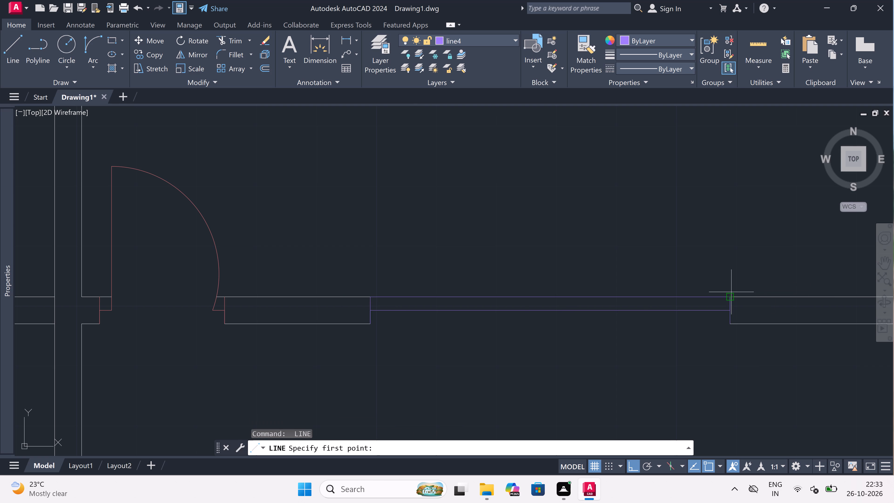
scroll(743, 367, up, 1)
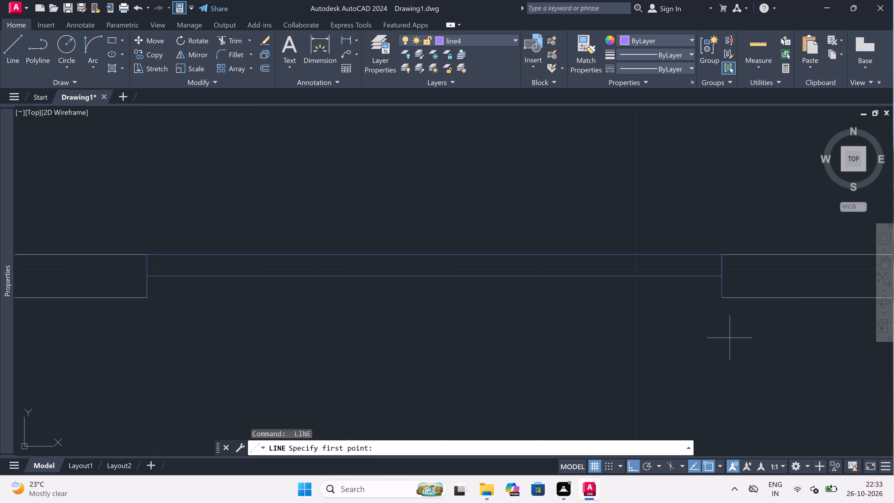
drag(719, 296, 713, 299)
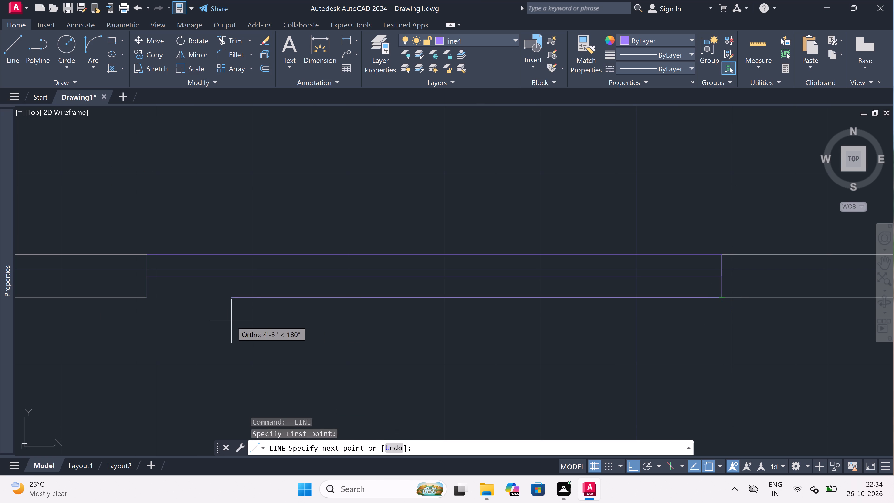
click(146, 298)
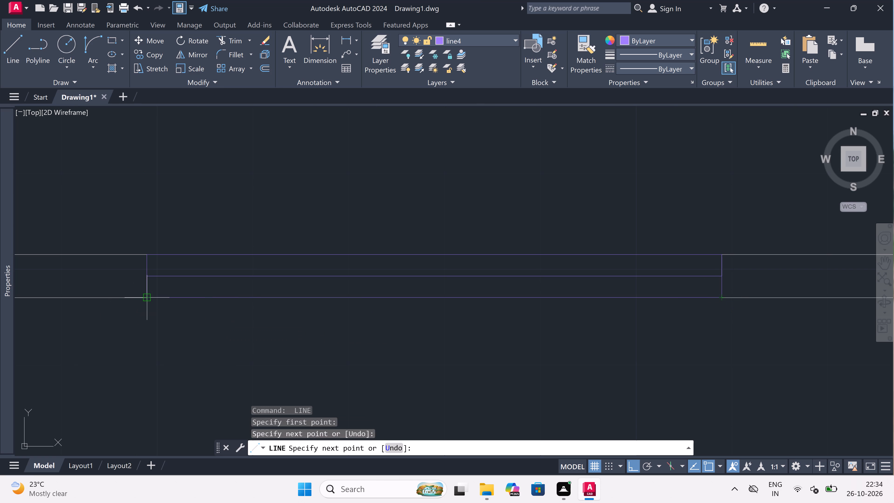
key(Escape)
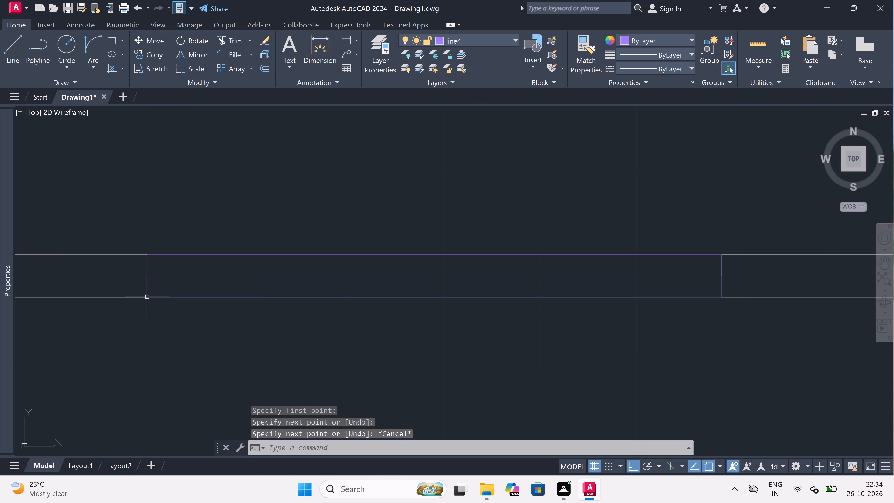
Draw a window jamb across the same room's east exterior wall, with a 5' centre line southward from its midpoint.
scroll(267, 287, down, 7)
scroll(272, 293, up, 1)
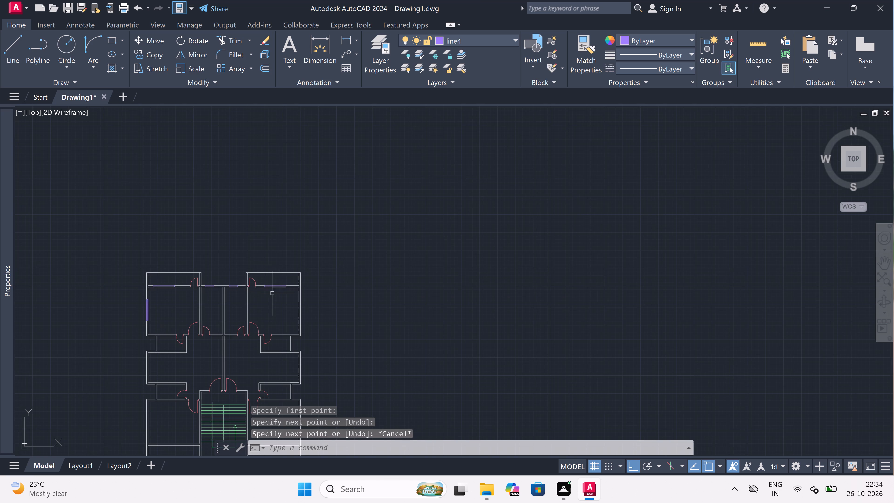
key(space)
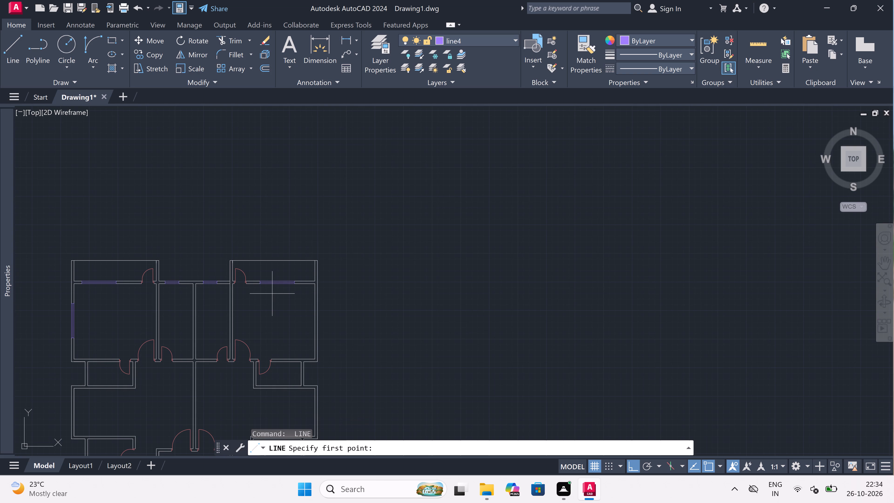
scroll(302, 299, up, 3)
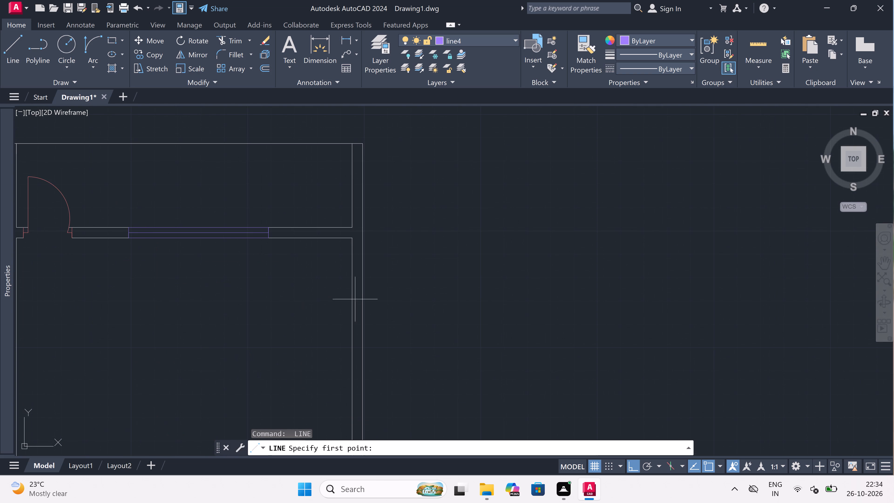
click(352, 311)
scroll(362, 310, up, 2)
click(362, 310)
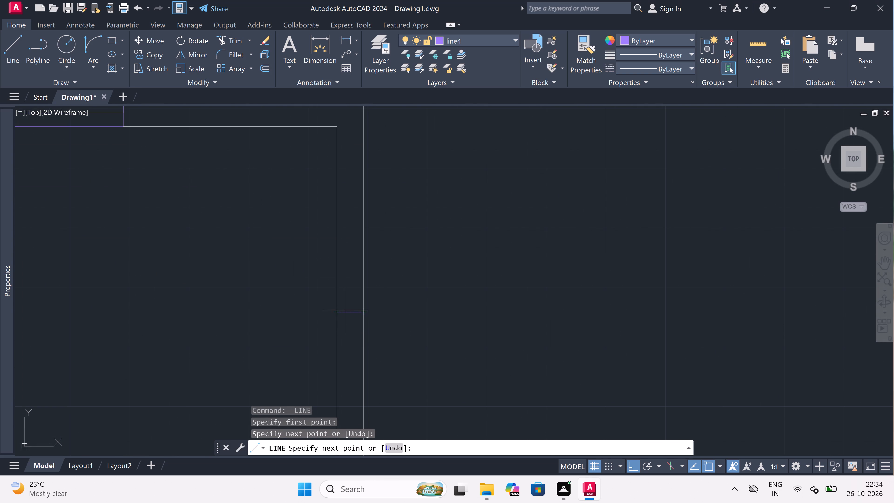
click(347, 311)
scroll(347, 311, down, 4)
scroll(348, 329, up, 4)
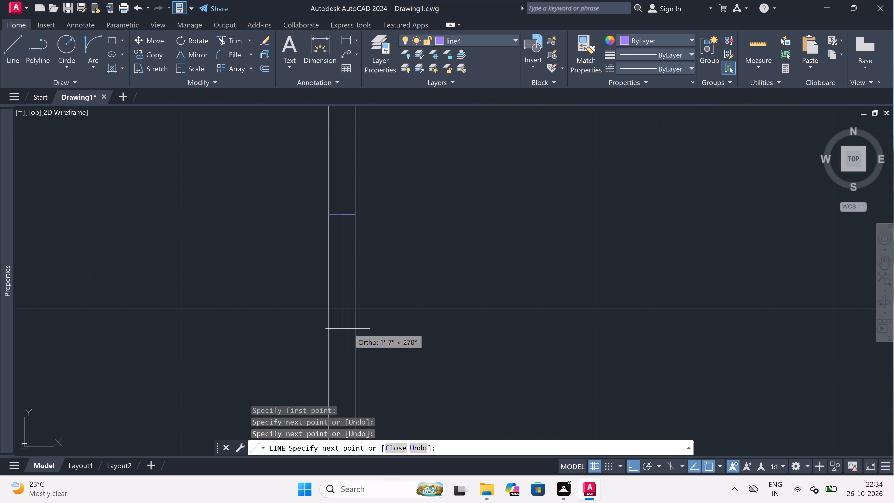
text(5')
key(space)
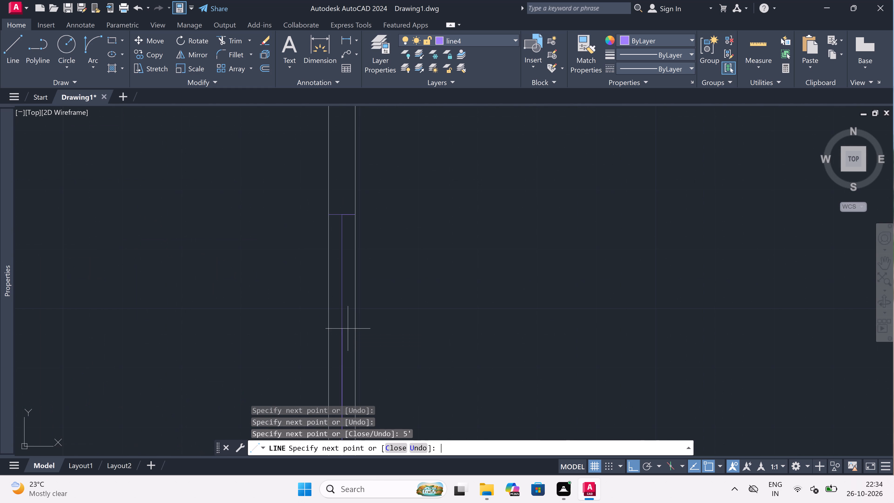
Draw the east wall window's south jamb across the full wall thickness at the end of its centre line.
scroll(347, 326, down, 4)
scroll(341, 372, up, 3)
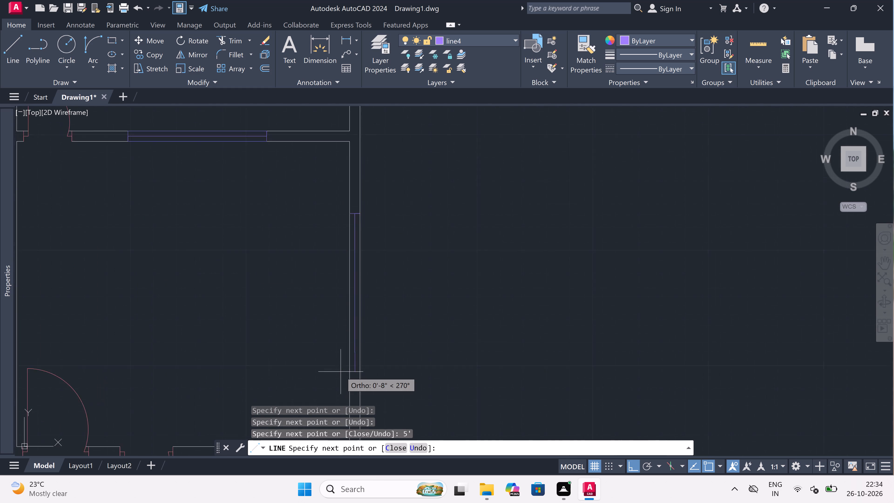
scroll(356, 318, down, 1)
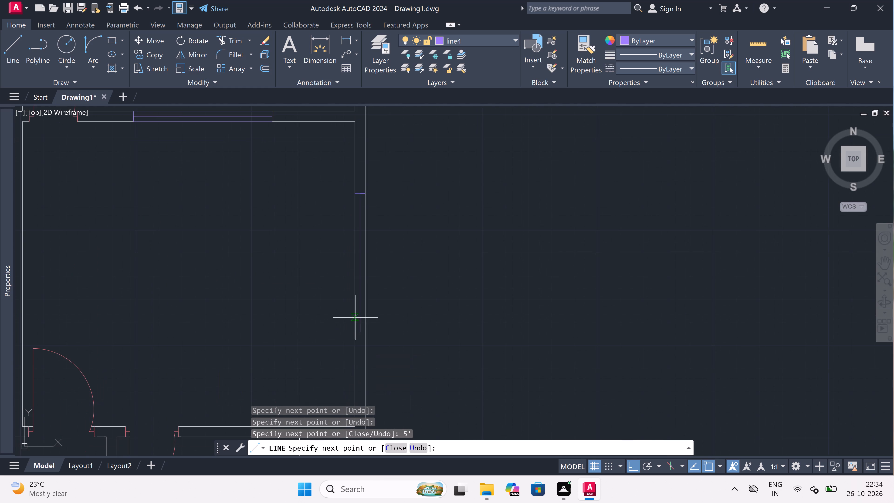
scroll(360, 349, up, 2)
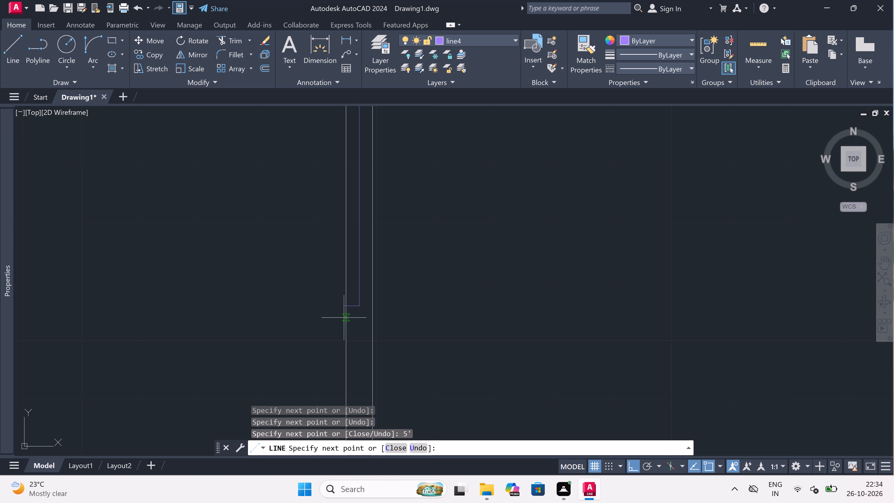
click(343, 302)
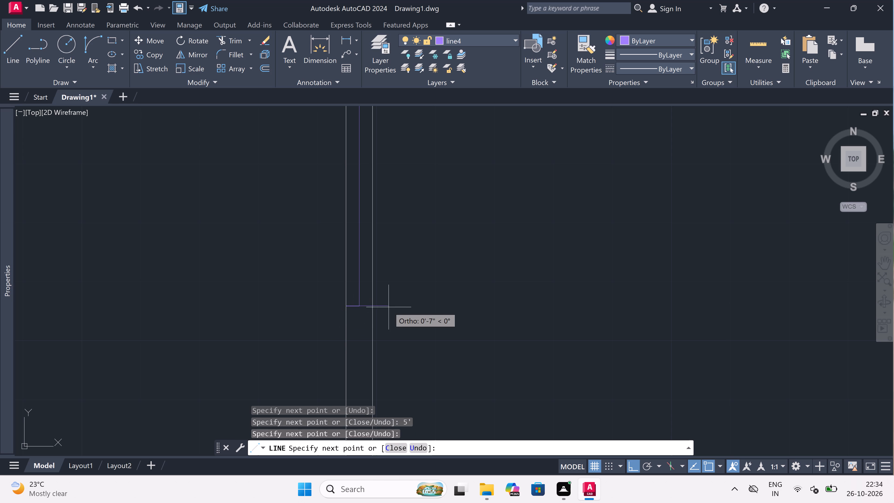
click(374, 309)
key(Escape)
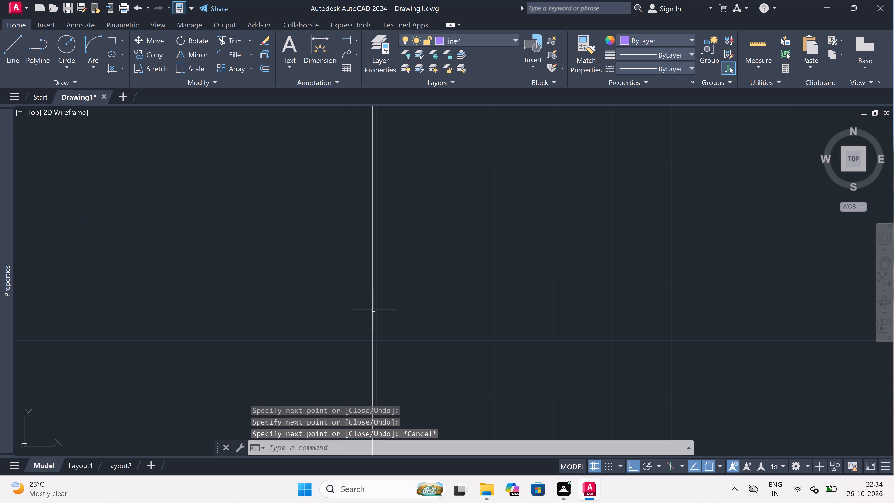
Trim both east wall lines between the window's two jambs.
text(tr)
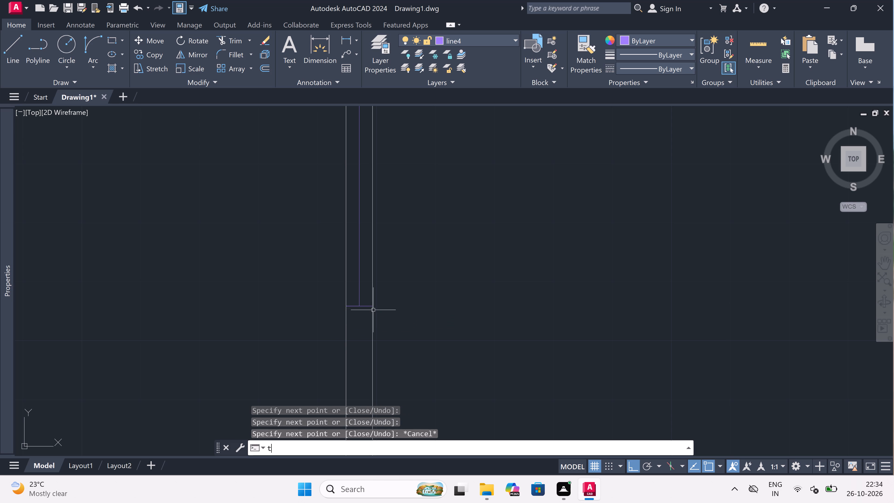
key(space)
scroll(333, 236, down, 4)
scroll(335, 202, up, 2)
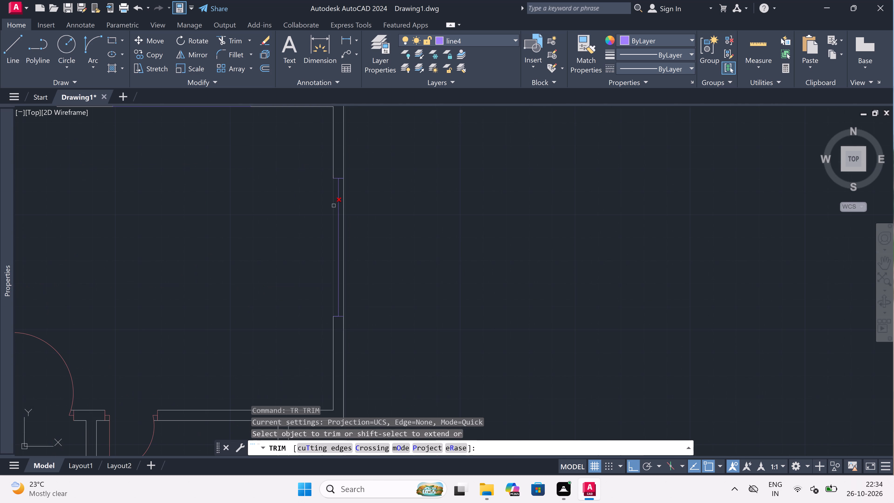
click(334, 206)
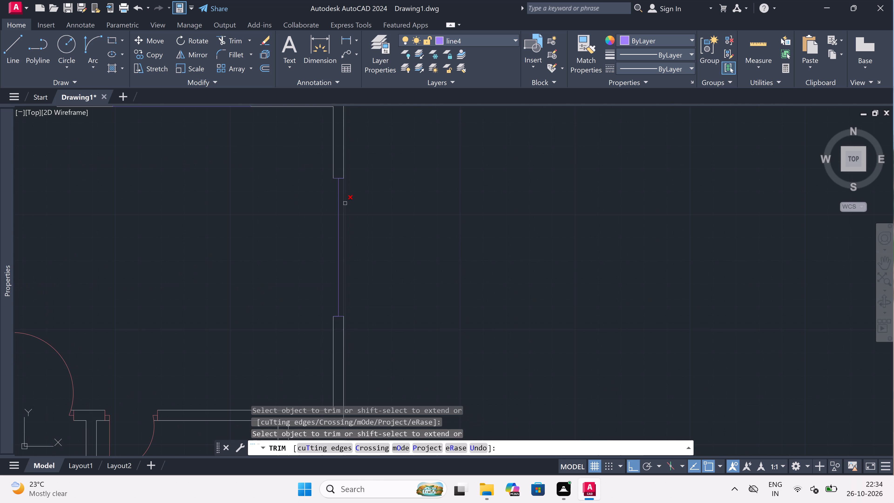
click(344, 204)
key(Escape)
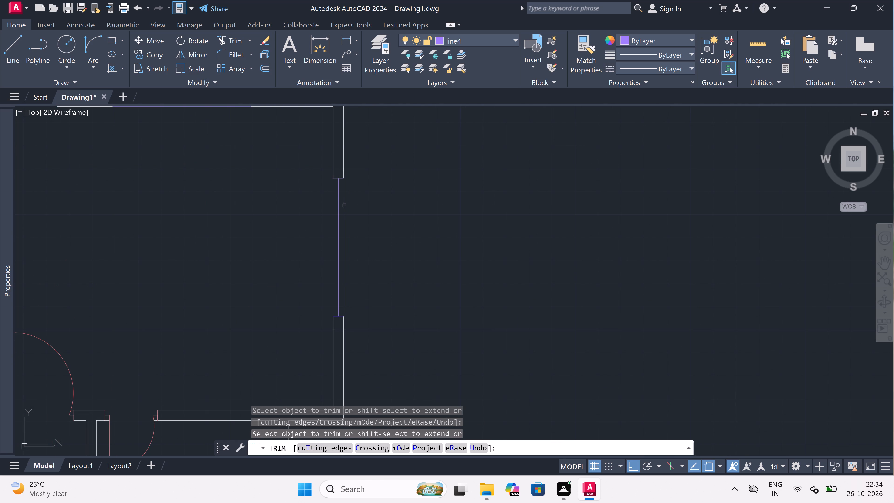
Draw the east wall window's two outer lines between its jambs, along the inner and outer faces of the wall.
text(l)
key(space)
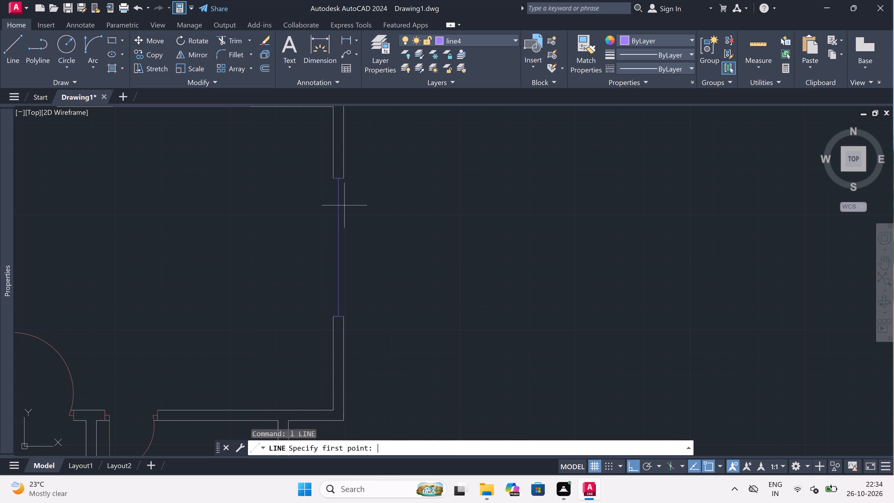
click(331, 176)
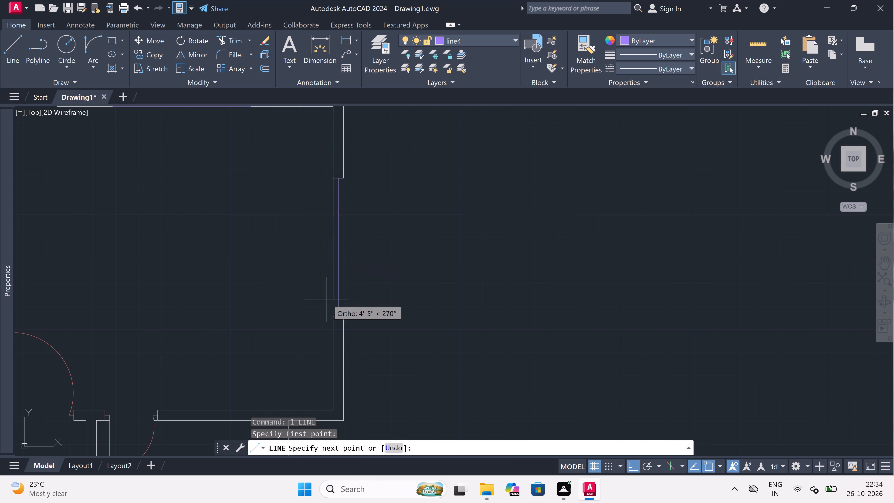
scroll(333, 318, up, 2)
click(333, 317)
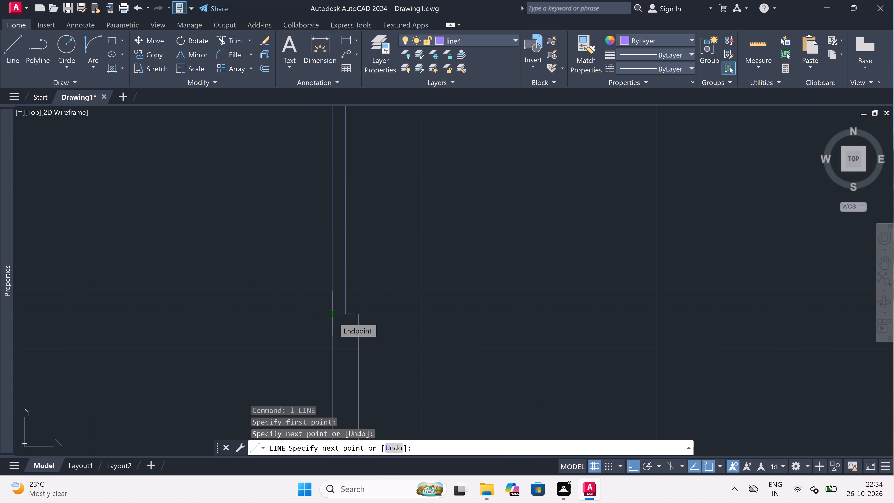
key(Escape)
key(space)
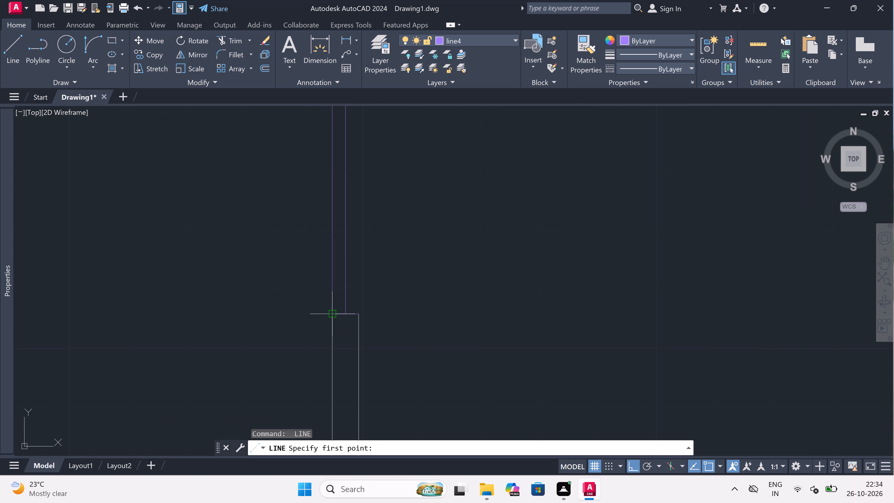
click(357, 314)
scroll(358, 311, down, 2)
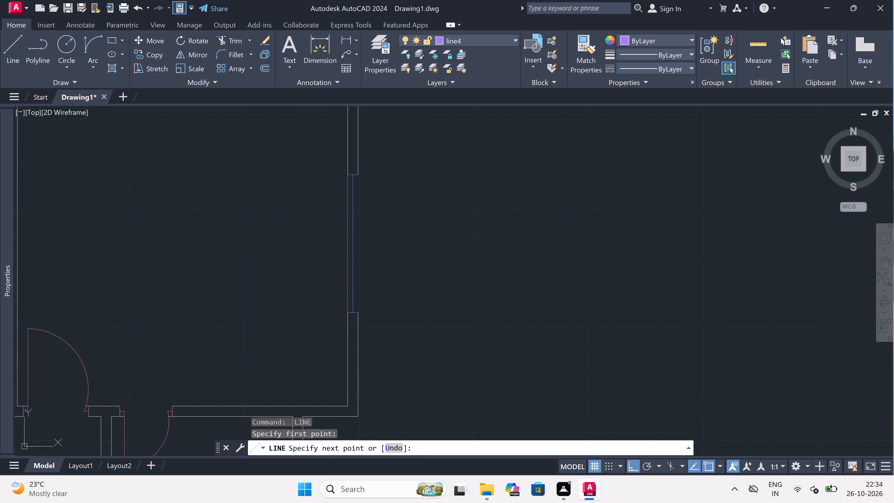
scroll(352, 170, up, 2)
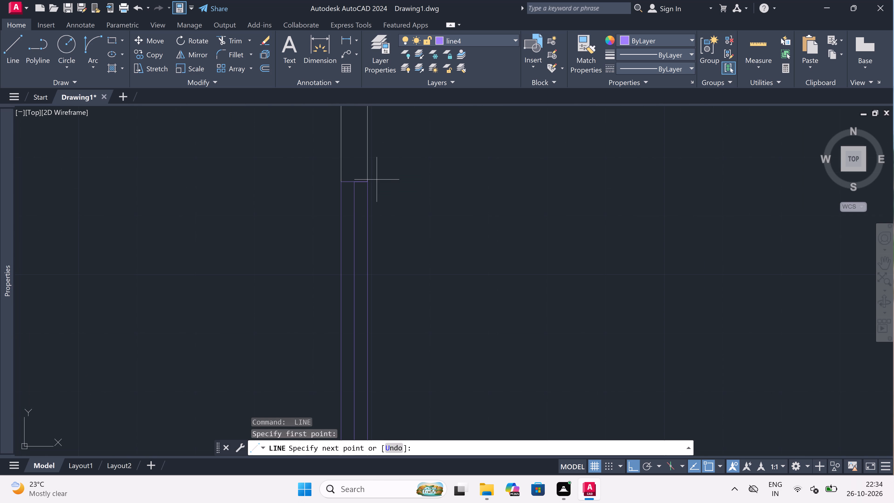
click(371, 180)
key(Escape)
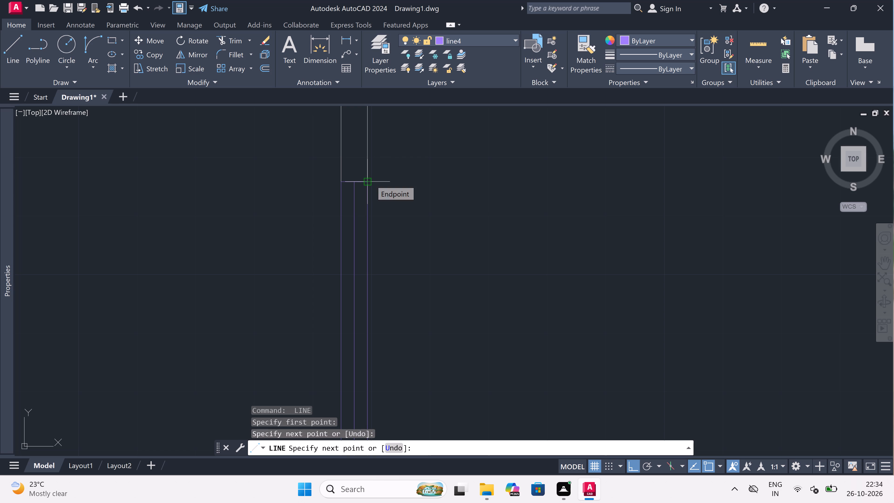
Draw a window jamb across the recessed east wall of the small room south of the last window, with a 2' centre line southward from its midpoint.
key(space)
scroll(350, 188, down, 2)
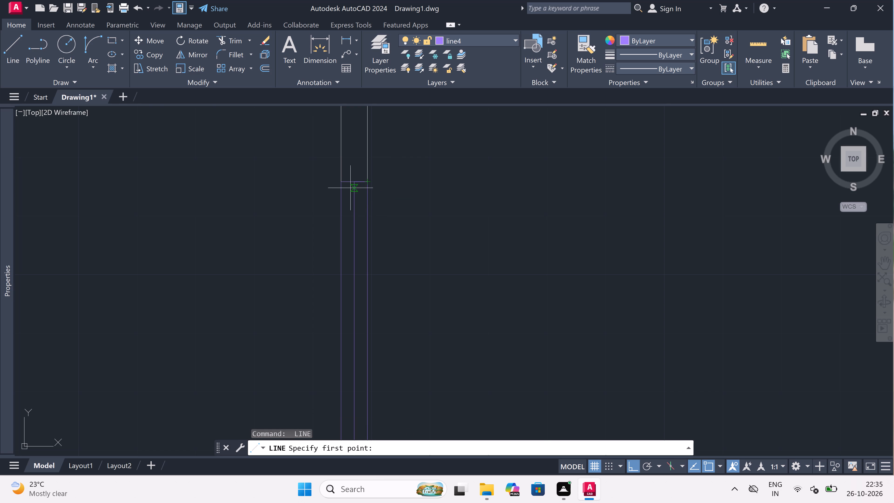
scroll(350, 188, down, 5)
scroll(351, 210, up, 3)
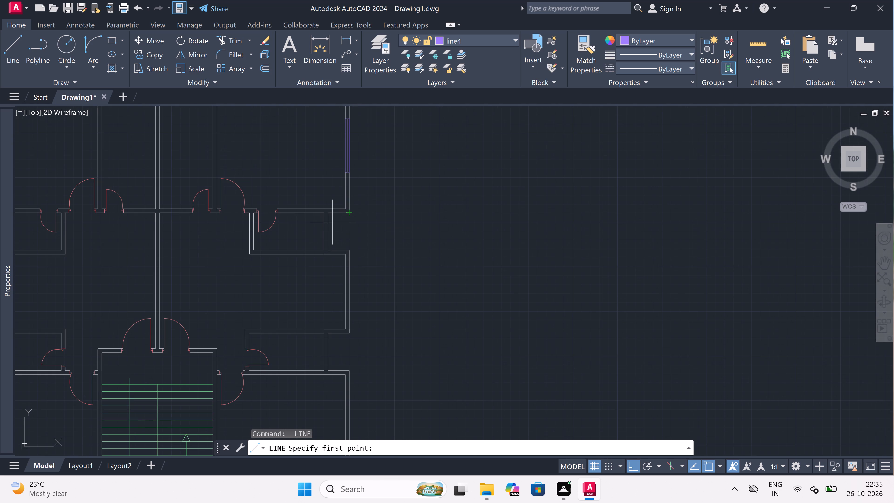
scroll(330, 224, up, 3)
click(318, 206)
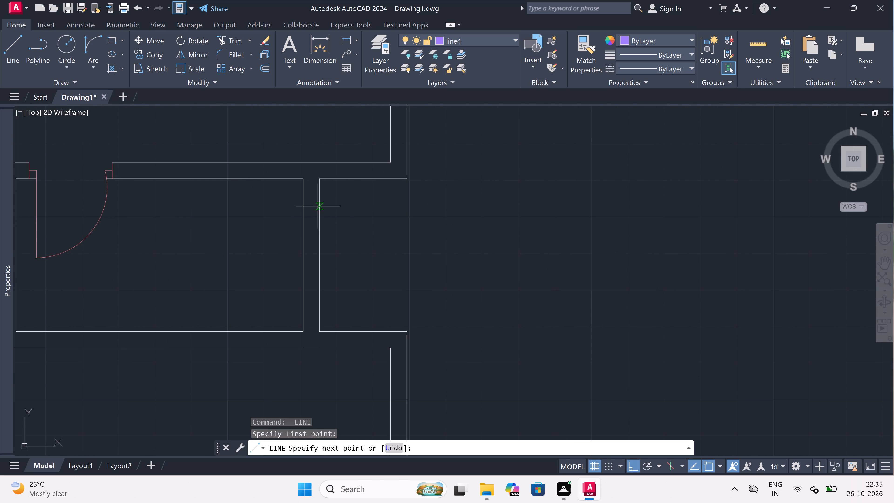
click(306, 209)
click(317, 209)
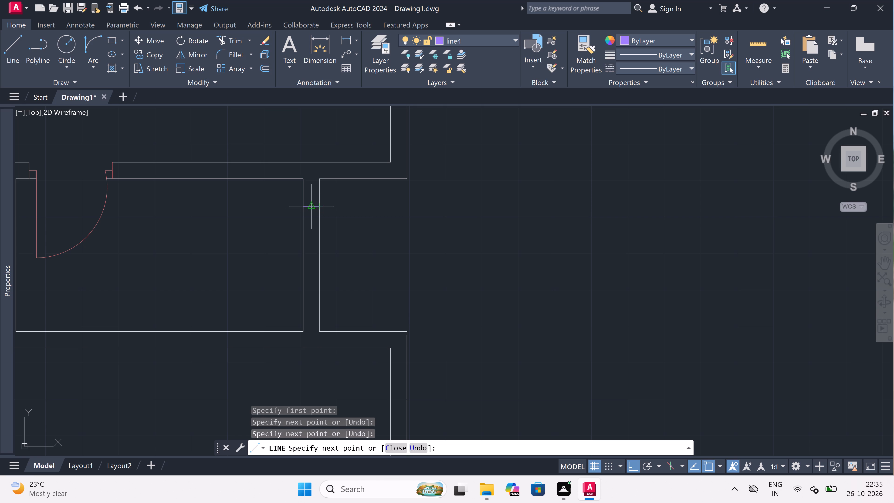
drag(310, 208, 309, 215)
scroll(309, 250, up, 2)
text(2')
key(space)
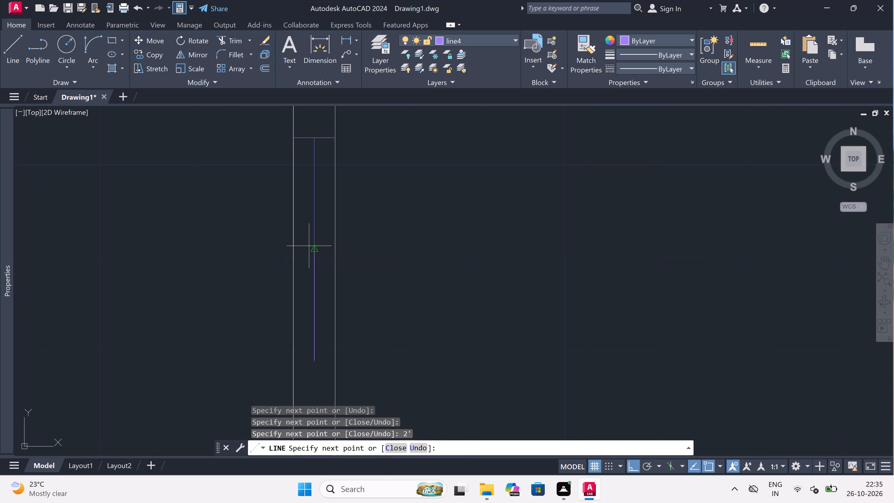
Draw the small room window's south jamb across the full wall thickness at the end of its centre line.
scroll(309, 246, down, 3)
scroll(299, 261, up, 2)
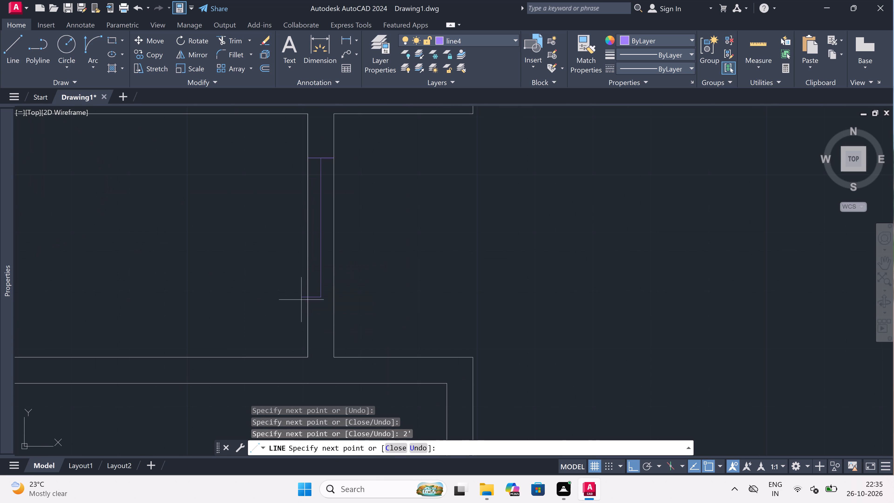
click(312, 299)
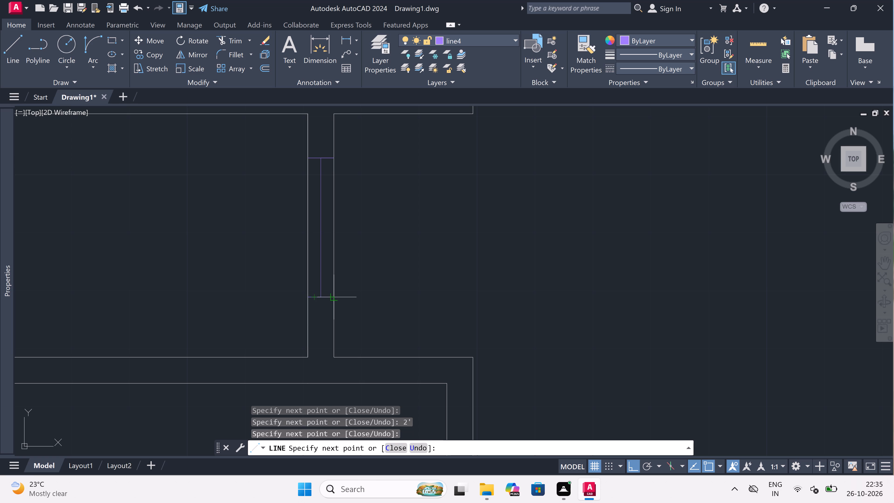
click(336, 294)
key(Escape)
Trim both wall lines between the small room window's two jambs.
text(tr)
key(space)
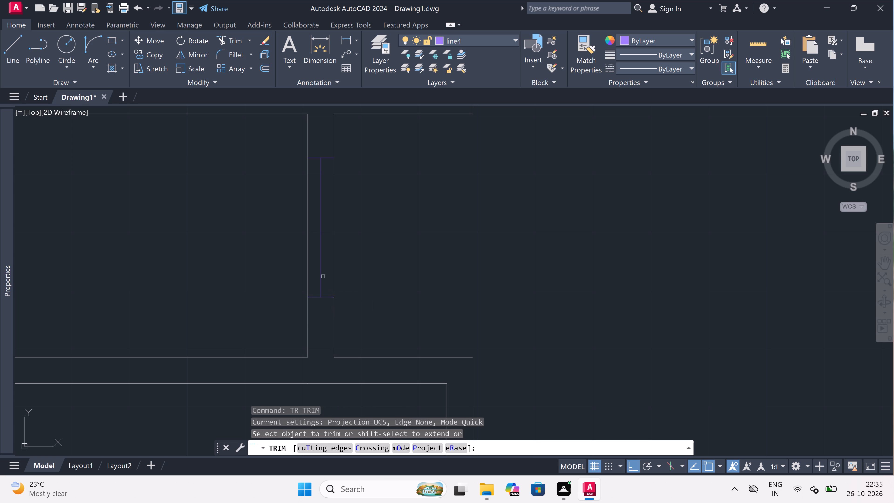
drag(312, 261, 304, 266)
click(258, 282)
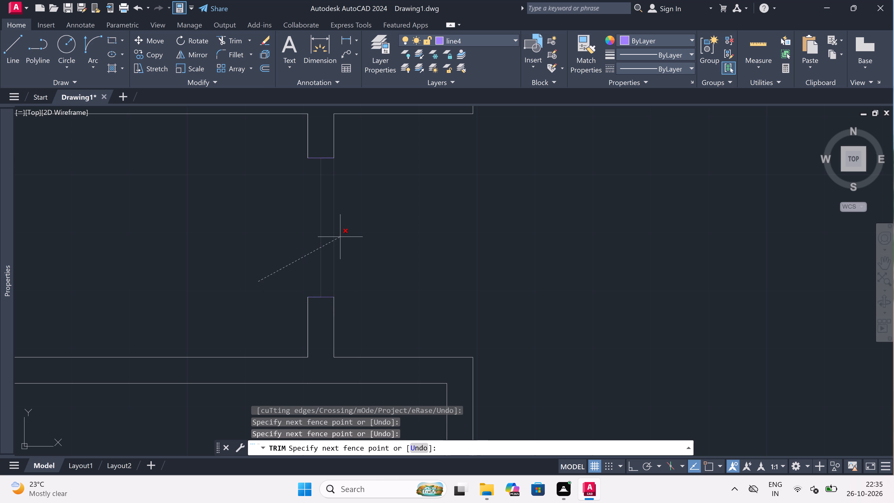
click(269, 262)
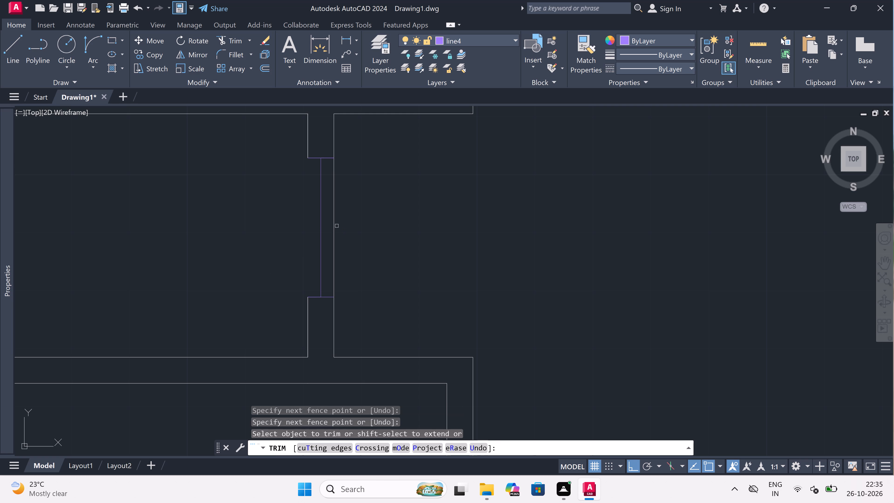
click(335, 226)
key(Escape)
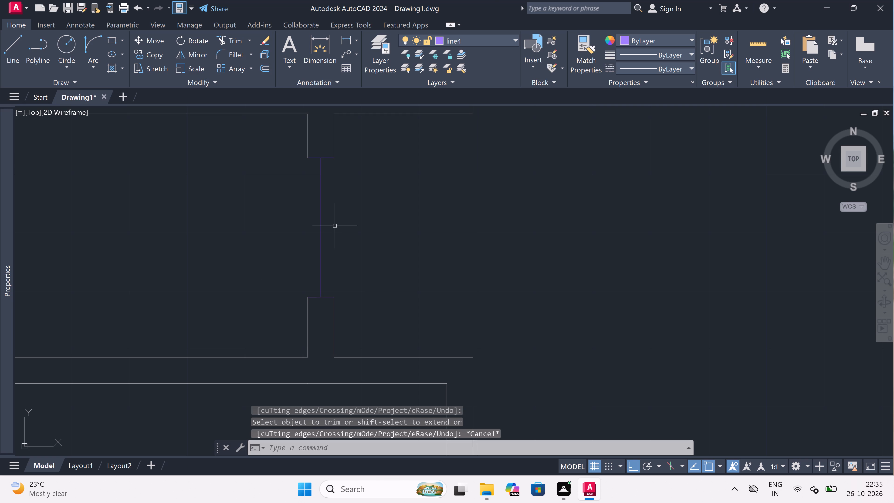
Draw the small room window's two outer lines between its jambs, along the west and east wall faces.
text(l)
key(space)
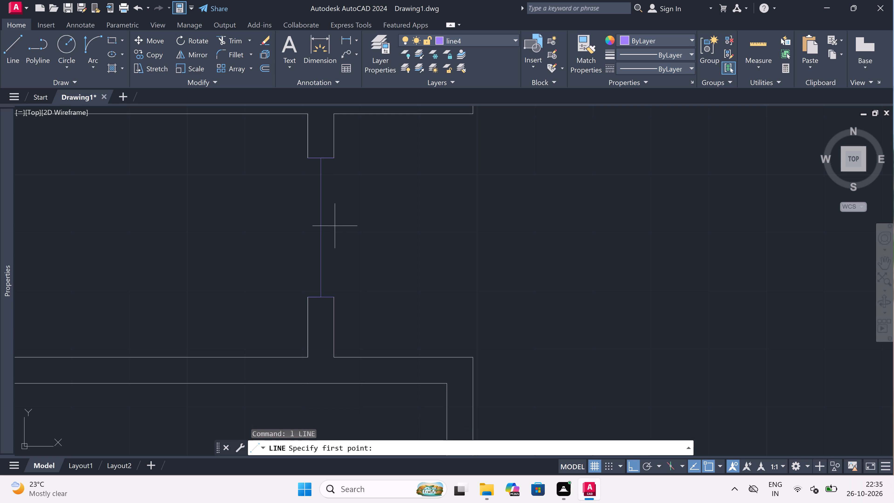
click(305, 161)
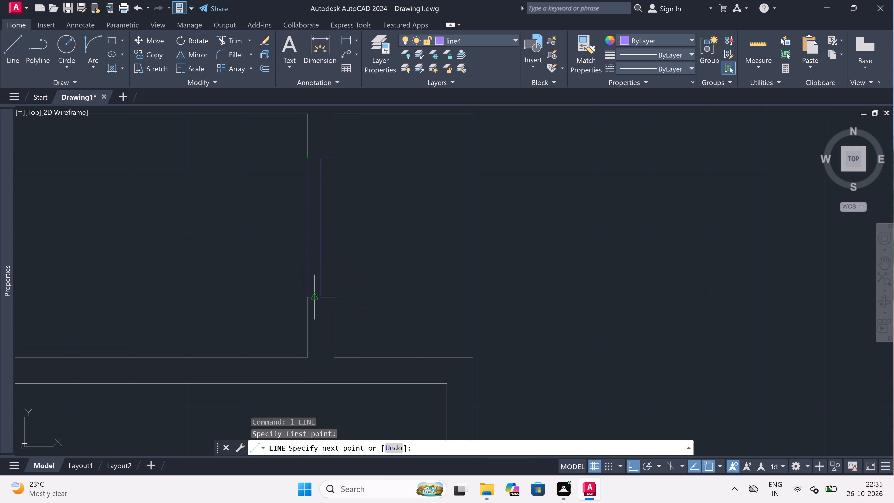
click(303, 297)
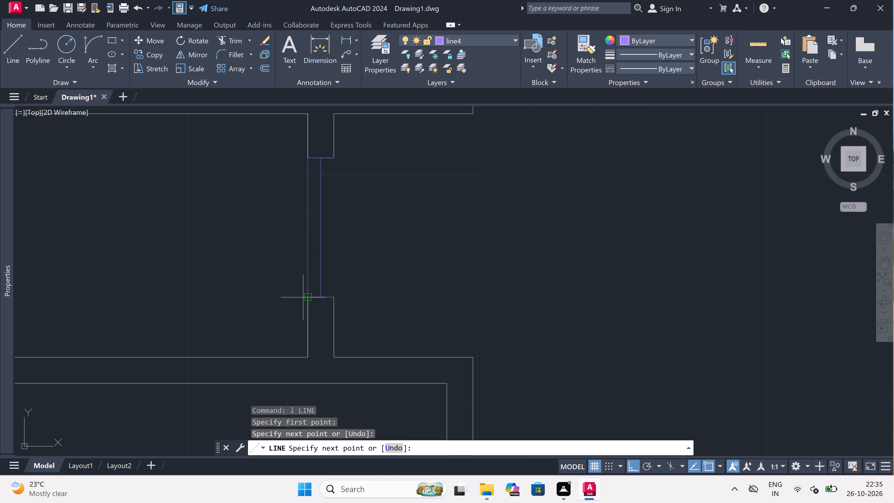
key(Escape)
key(space)
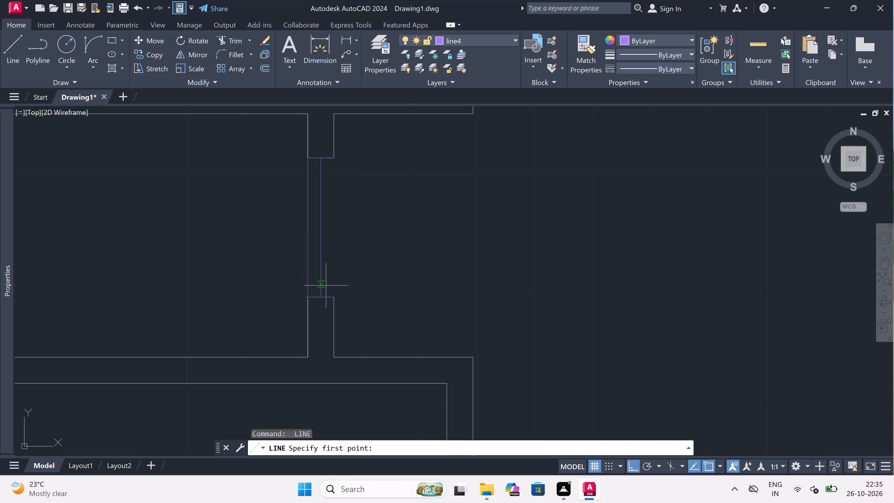
click(338, 296)
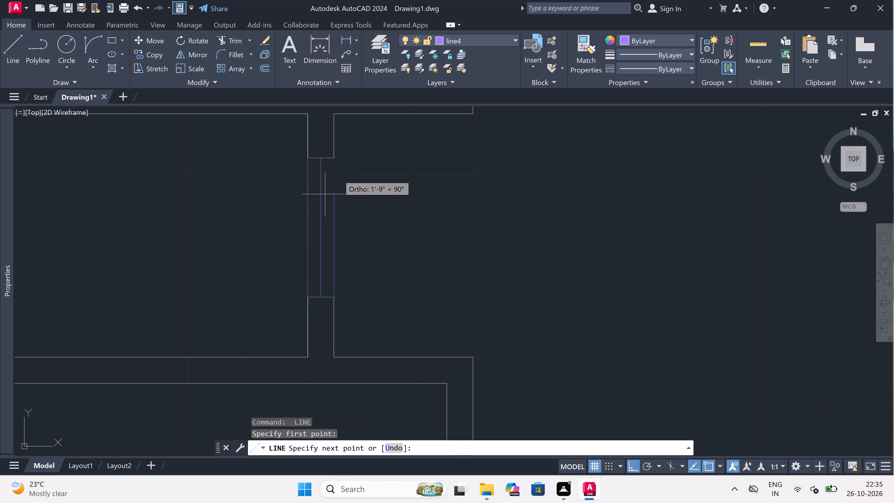
click(336, 161)
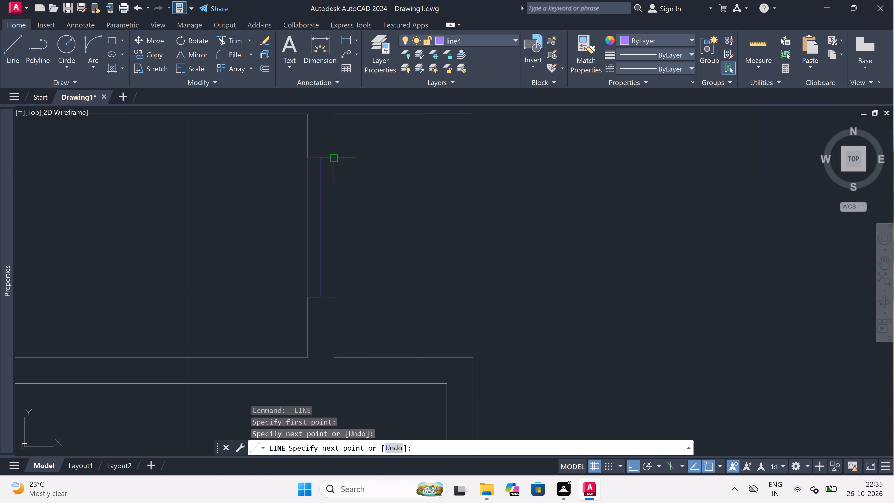
key(Escape)
Draw a window jamb across the recessed east wall of the small room northeast of the staircase, with a 2' centre line southward from its midpoint.
key(space)
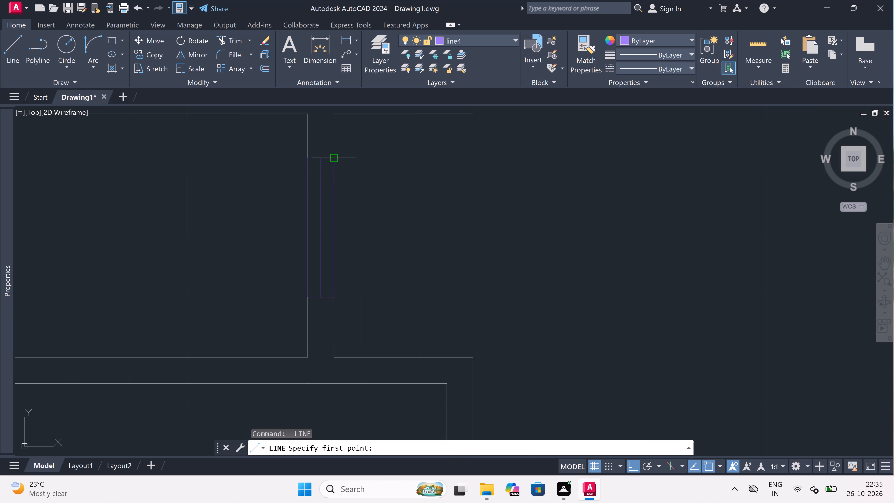
scroll(321, 159, down, 3)
scroll(344, 184, down, 2)
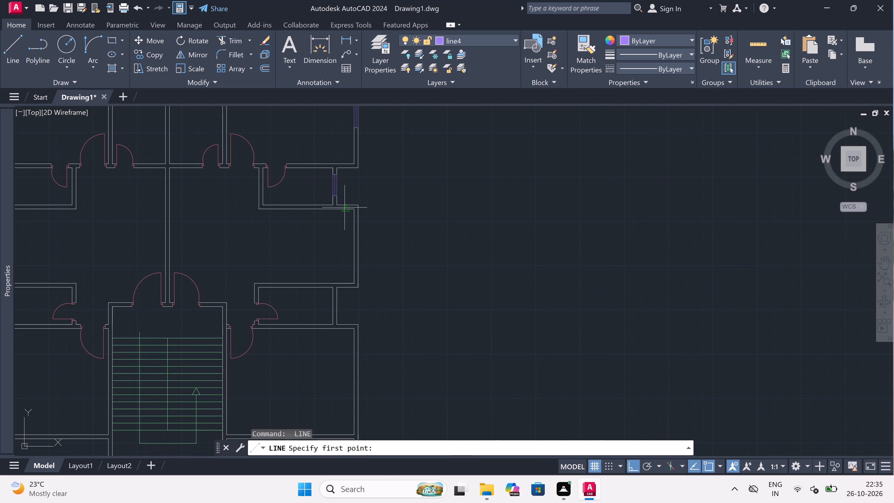
scroll(346, 221, up, 3)
scroll(360, 221, down, 6)
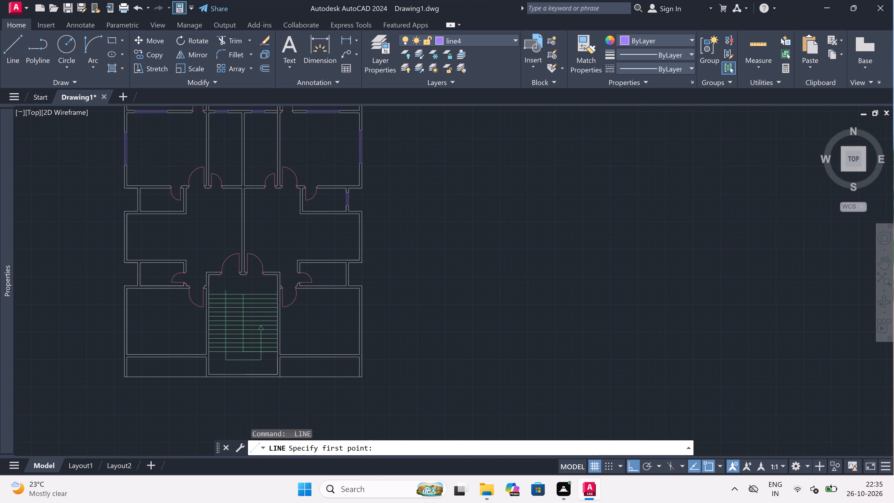
scroll(359, 238, up, 7)
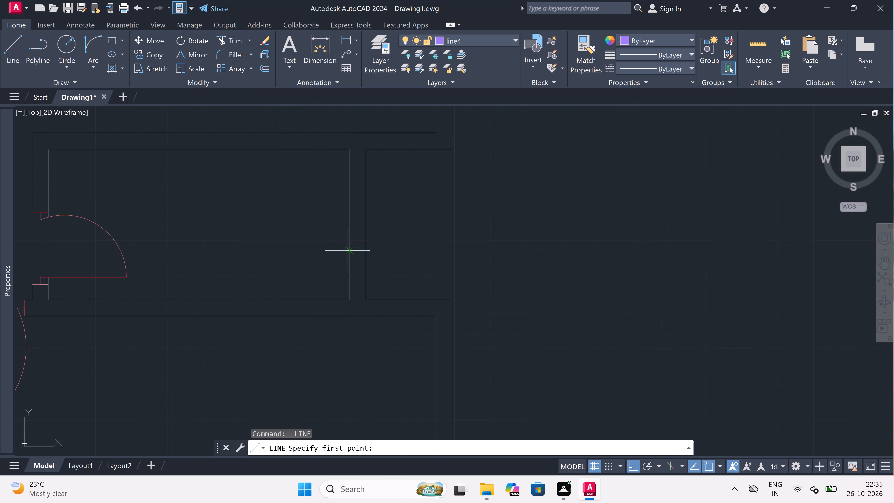
scroll(351, 219, down, 2)
scroll(351, 192, up, 1)
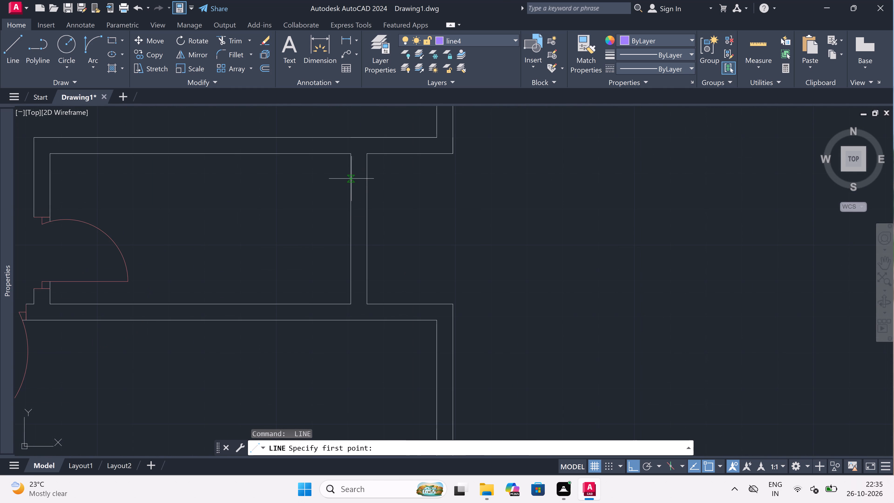
click(351, 179)
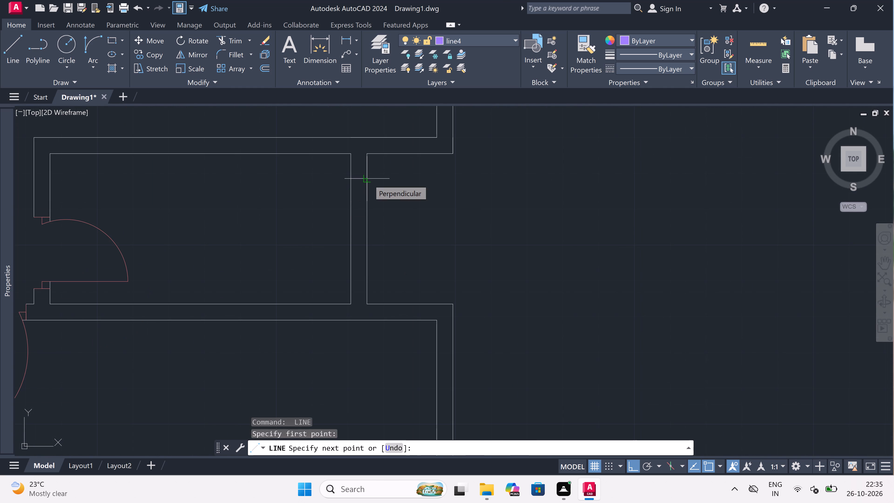
key(Escape)
key(space)
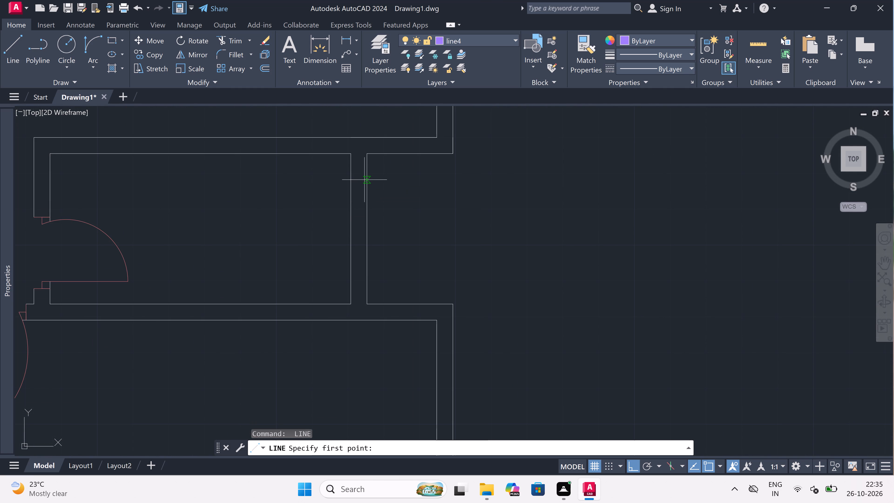
scroll(356, 180, up, 1)
click(348, 188)
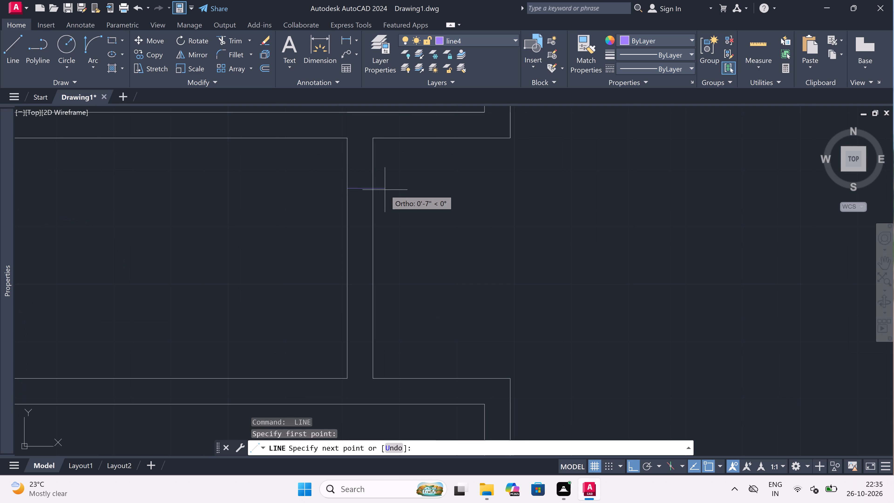
click(375, 188)
drag(359, 190, 363, 202)
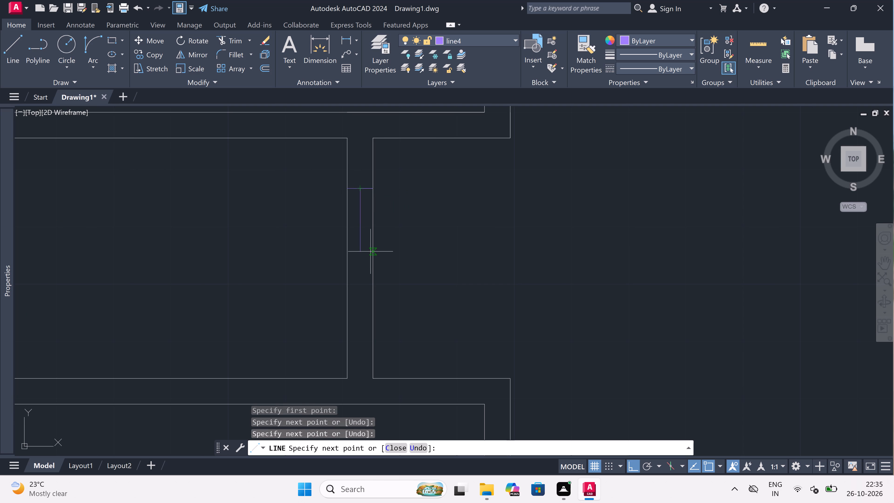
text(2')
key(space)
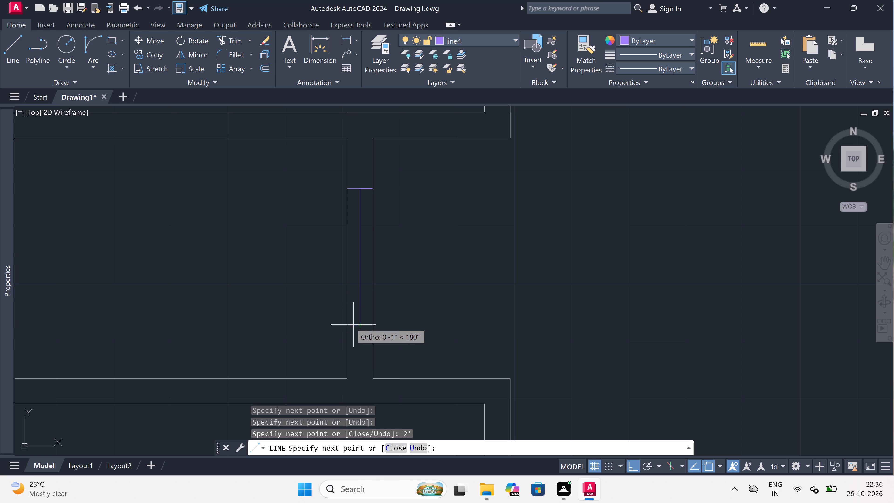
Draw this second small room window's south jamb across the full wall thickness at the end of its centre line.
drag(347, 323, 355, 323)
click(372, 323)
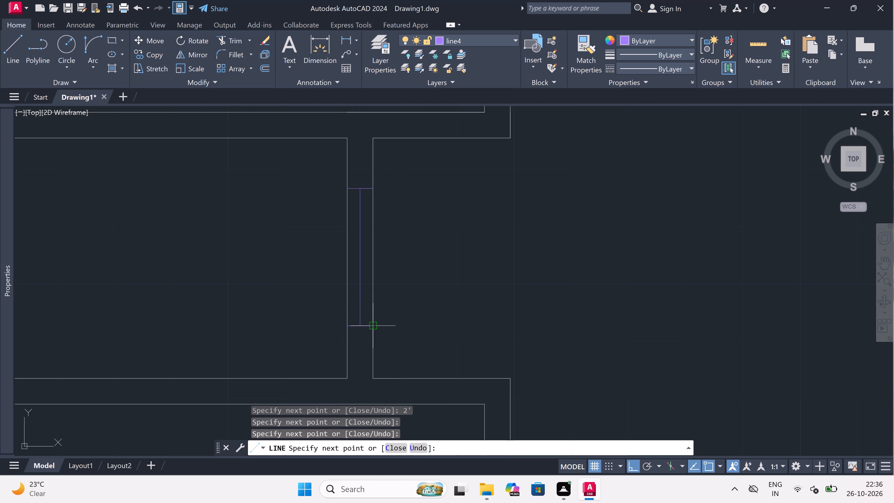
scroll(372, 323, down, 2)
scroll(372, 321, up, 3)
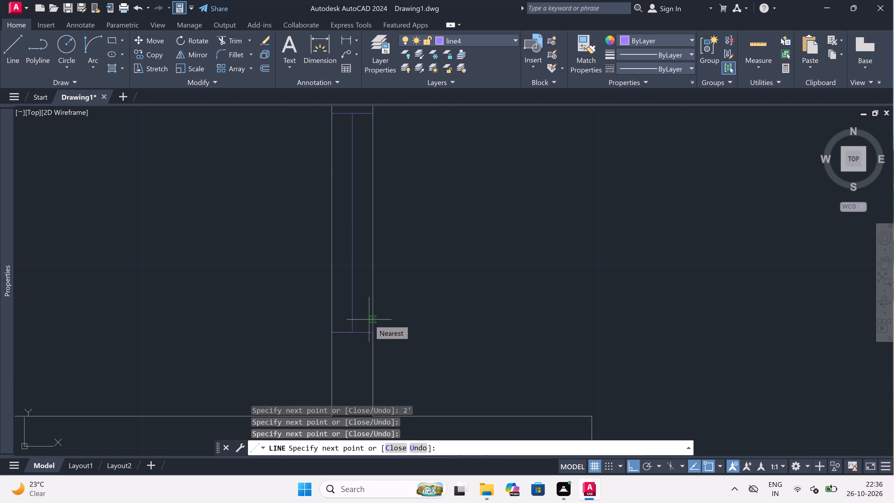
key(Escape)
Trim both wall lines between the second small room window's two jambs.
text(tr)
key(space)
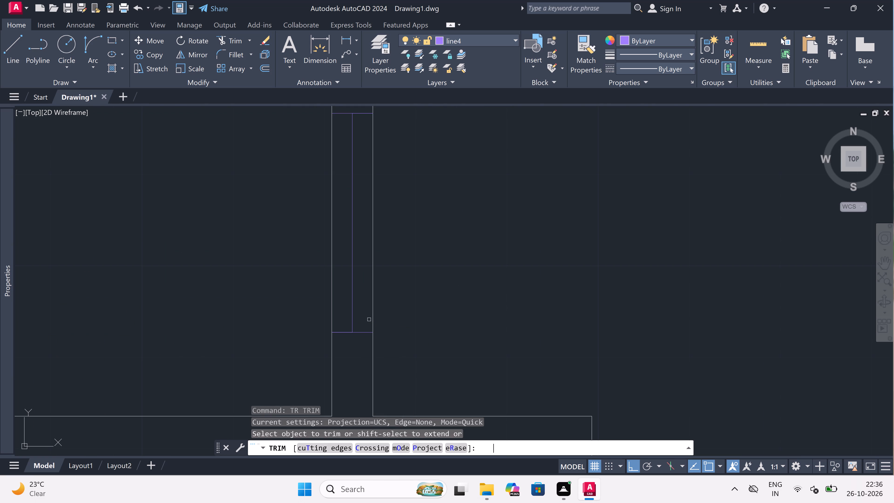
click(374, 262)
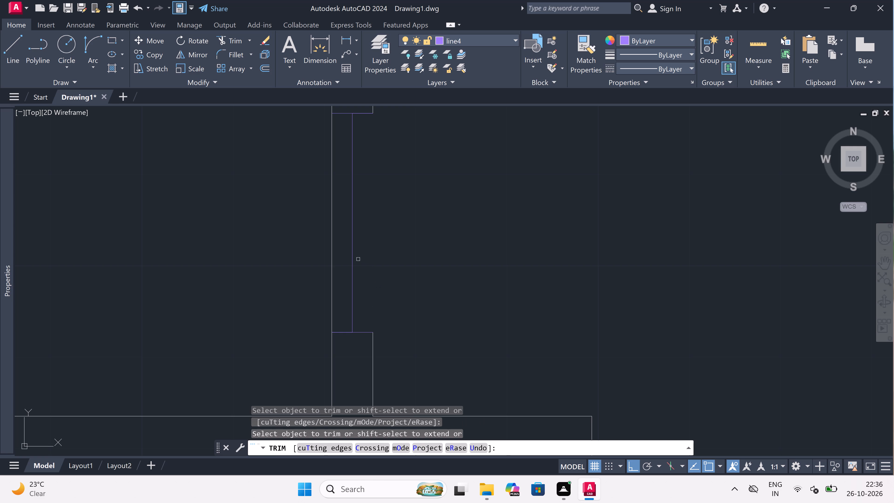
click(331, 238)
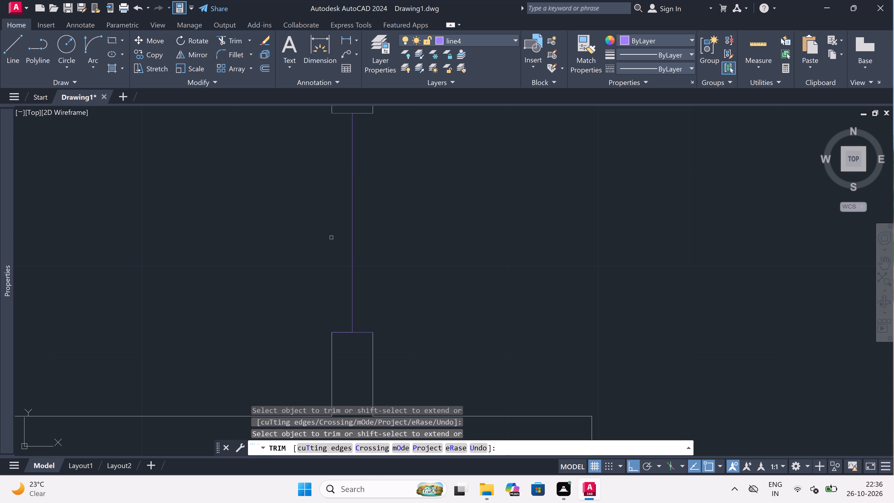
key(Escape)
Draw the second small room window's outer line along the west wall face, from its north jamb to its south jamb.
text(l)
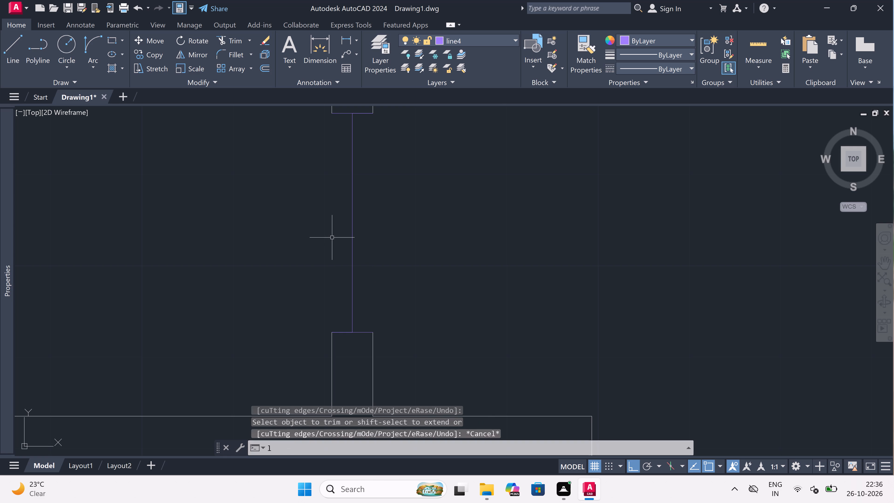
key(space)
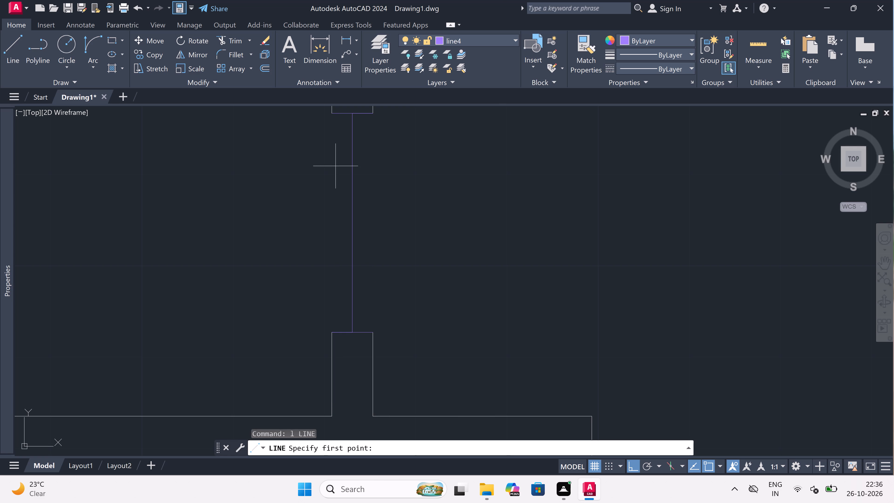
scroll(323, 201, down, 2)
scroll(317, 181, up, 1)
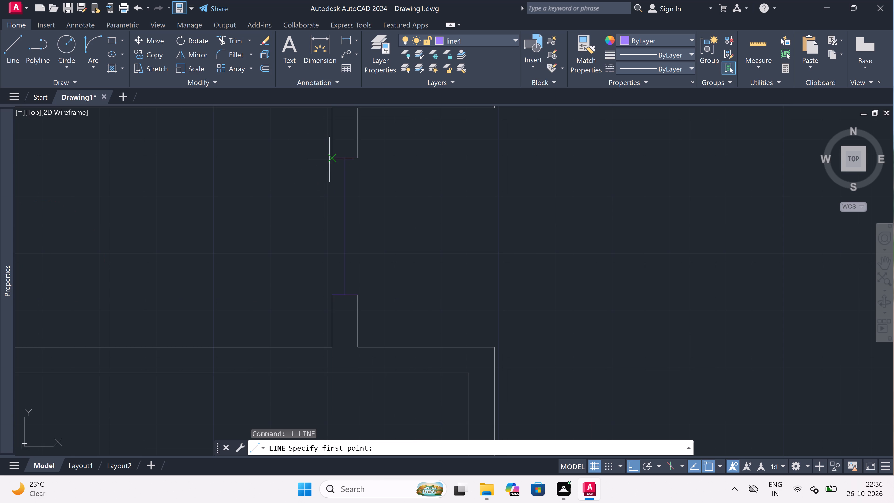
scroll(329, 159, up, 1)
drag(329, 159, 331, 171)
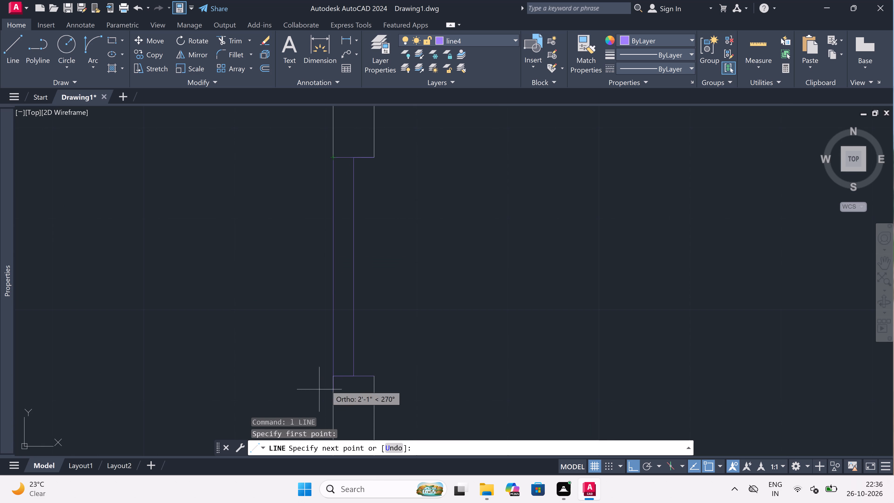
click(328, 376)
key(Escape)
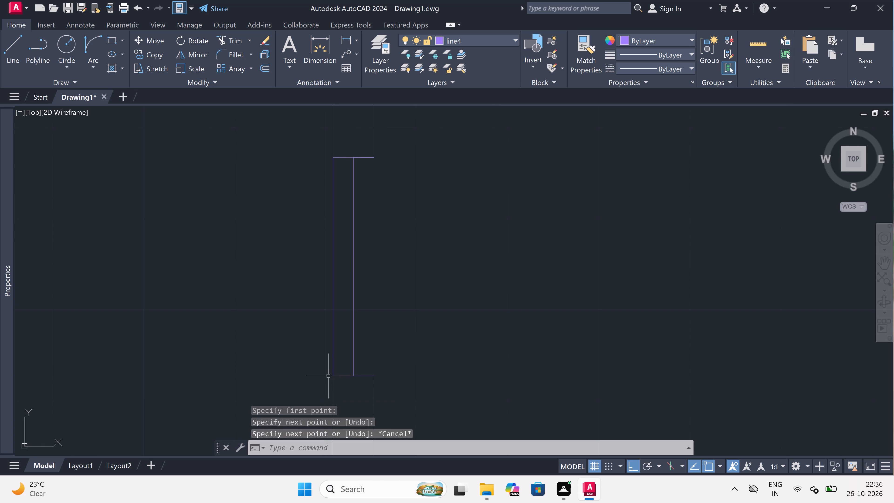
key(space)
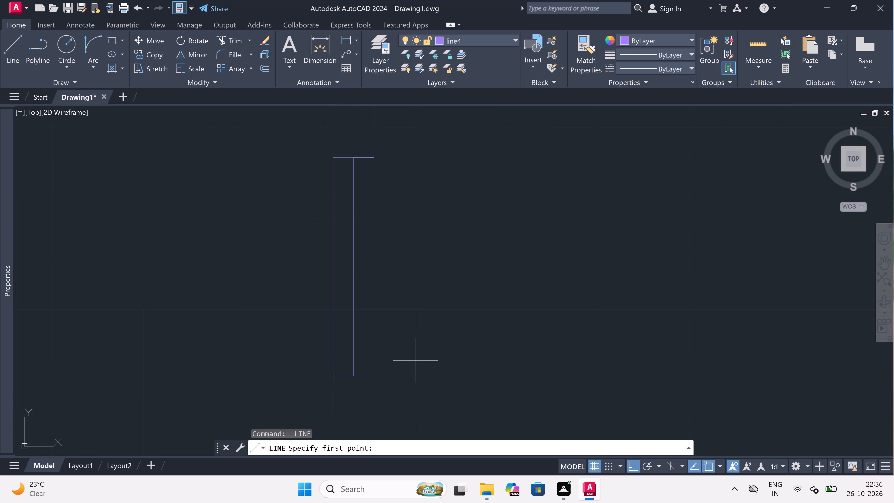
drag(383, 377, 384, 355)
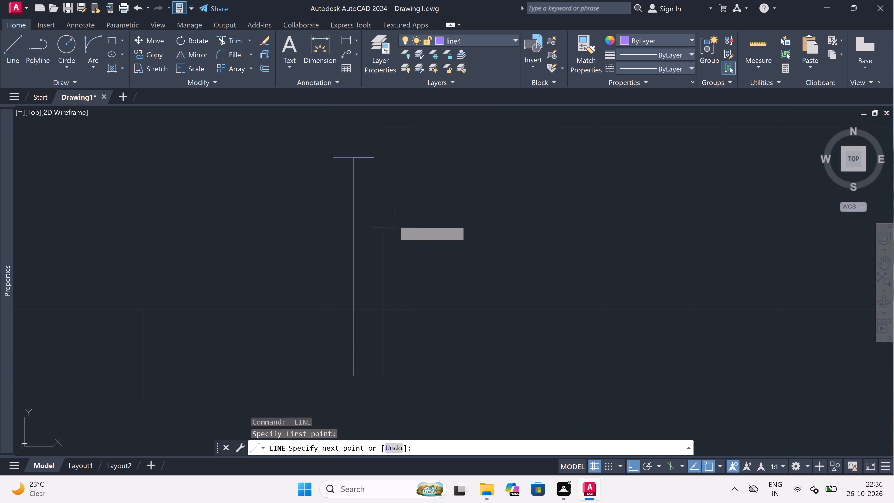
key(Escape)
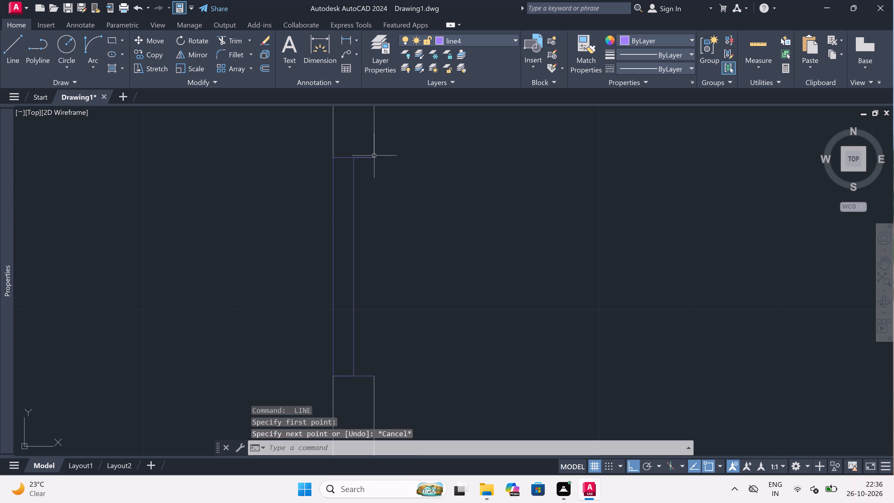
Draw the same window's other outer line along the east wall face, between its two jambs.
key(space)
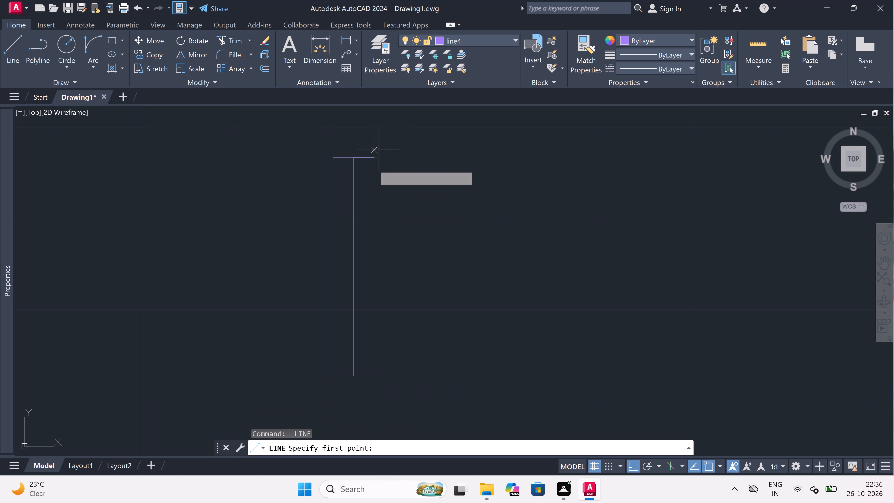
click(373, 158)
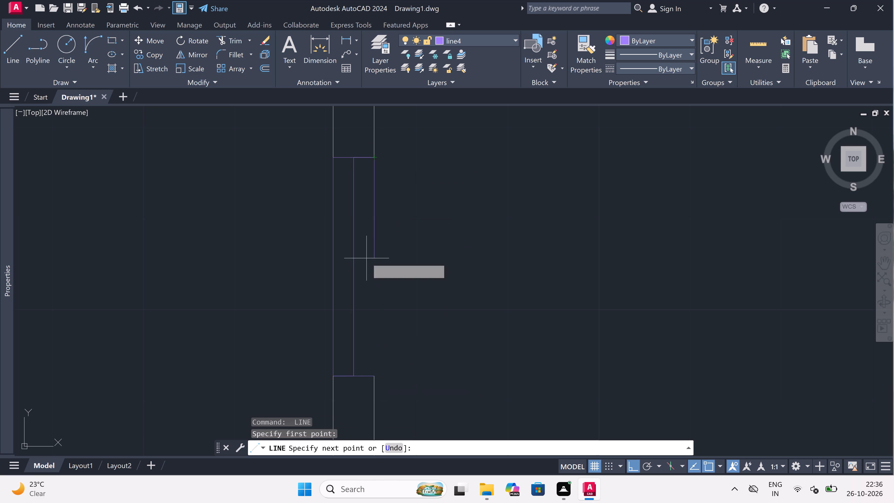
click(369, 377)
key(Escape)
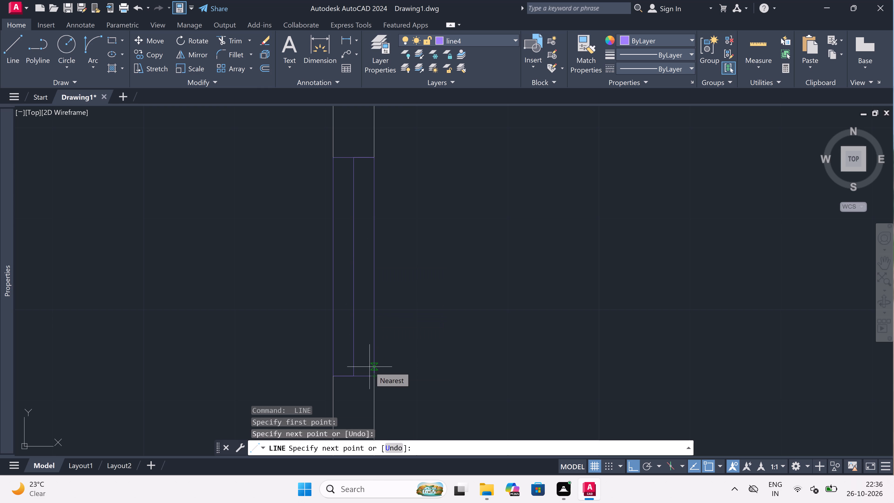
Draw a window jamb across the east wall of the large room east of the staircase, with a 5' centre line southward from its midpoint.
key(space)
scroll(360, 235, down, 6)
scroll(373, 277, up, 2)
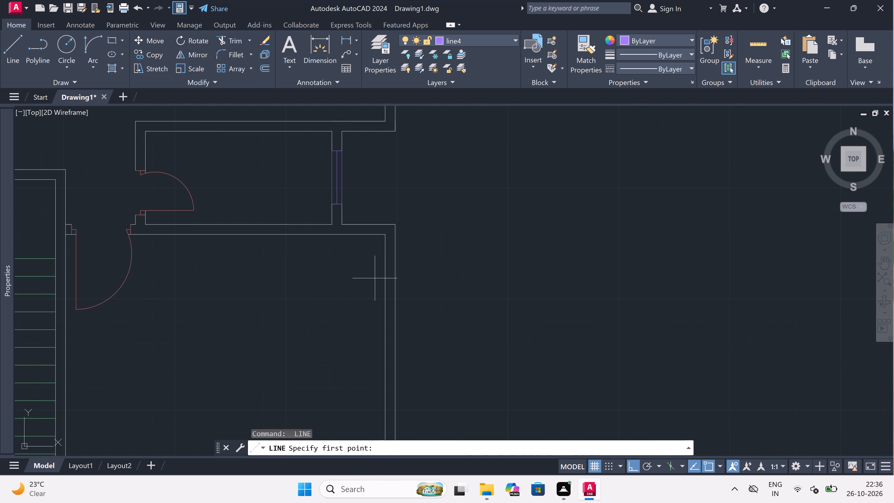
scroll(373, 280, down, 3)
scroll(377, 286, up, 2)
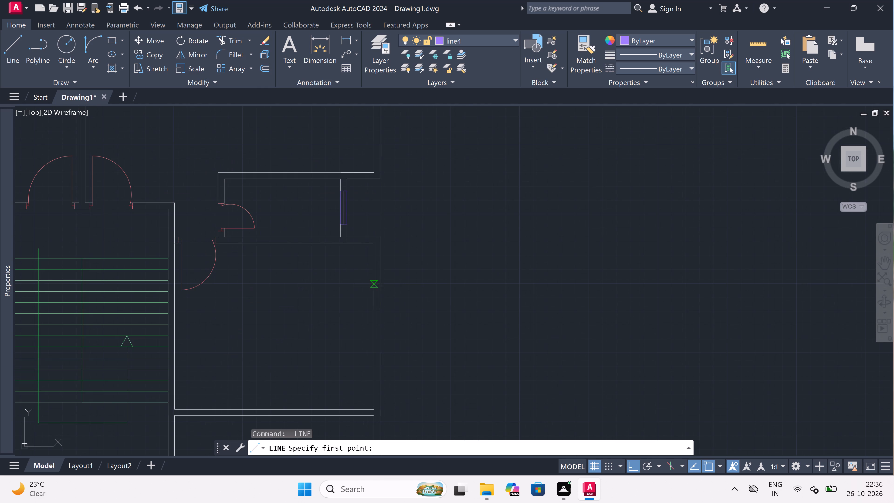
click(372, 287)
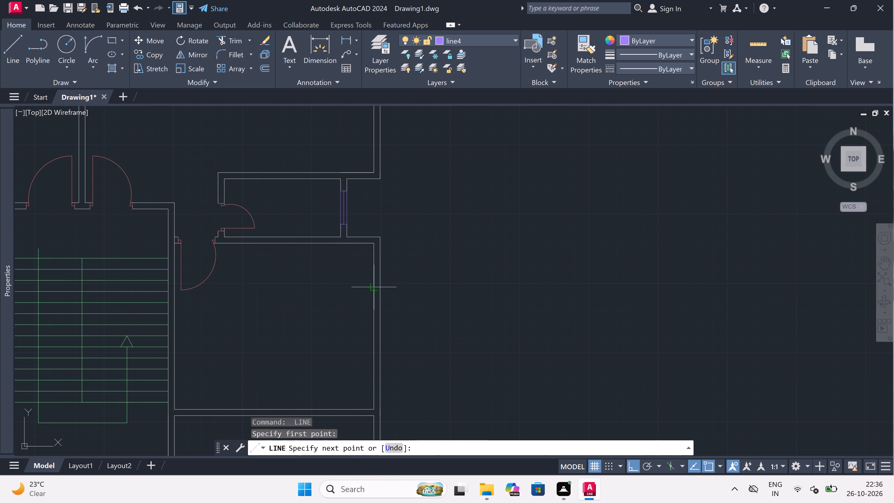
scroll(379, 283, up, 3)
click(380, 305)
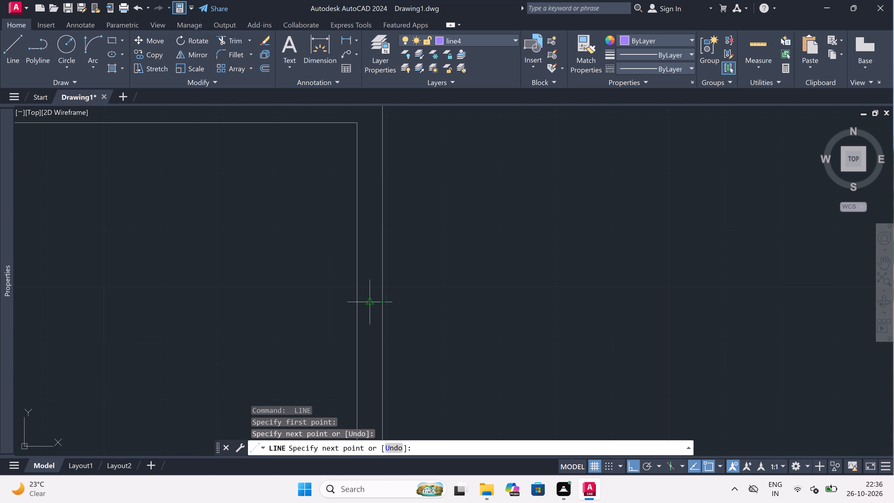
click(367, 302)
scroll(367, 302, down, 5)
scroll(367, 317, up, 5)
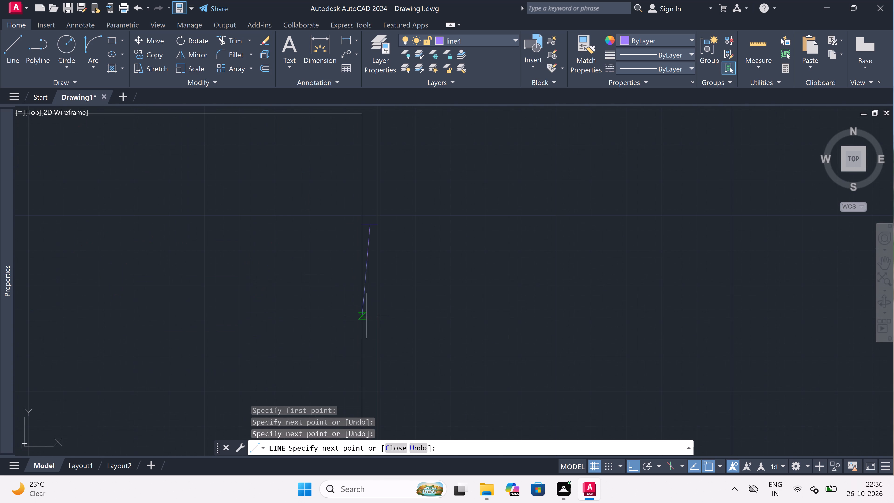
text(5')
key(space)
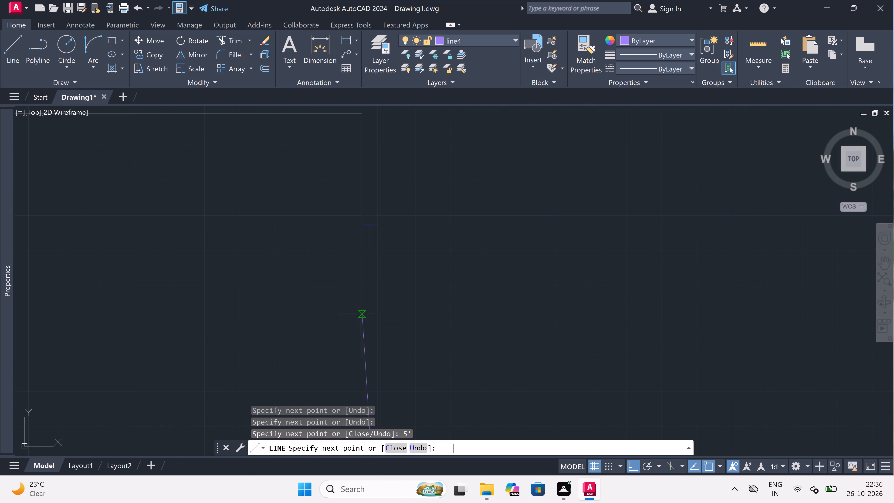
Draw this large room window's south jamb across the full wall thickness at the end of its centre line.
scroll(352, 298, down, 4)
scroll(352, 317, up, 3)
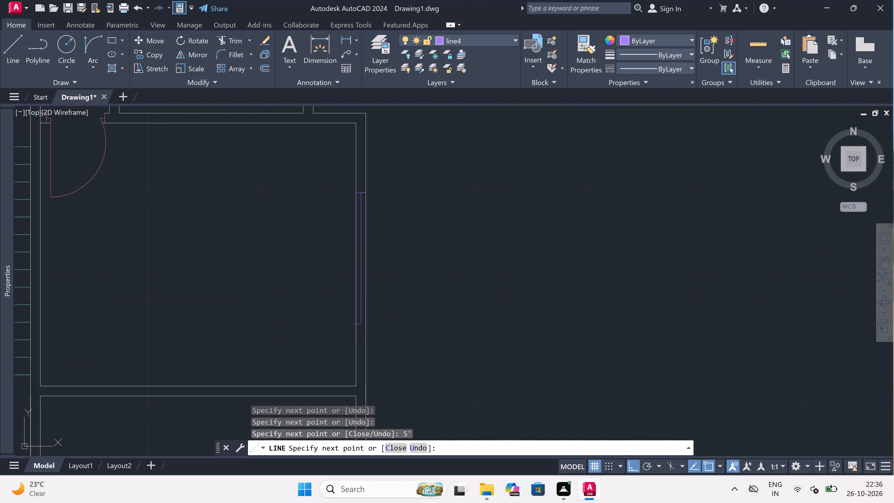
scroll(352, 316, up, 3)
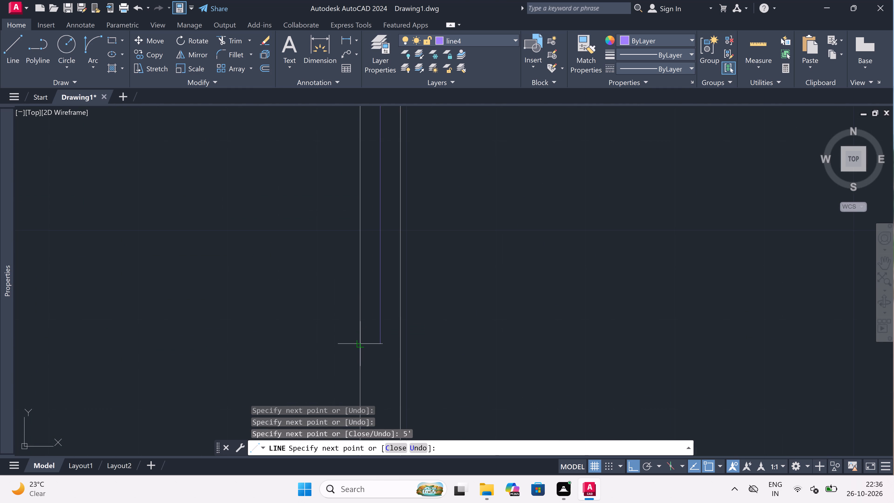
click(360, 342)
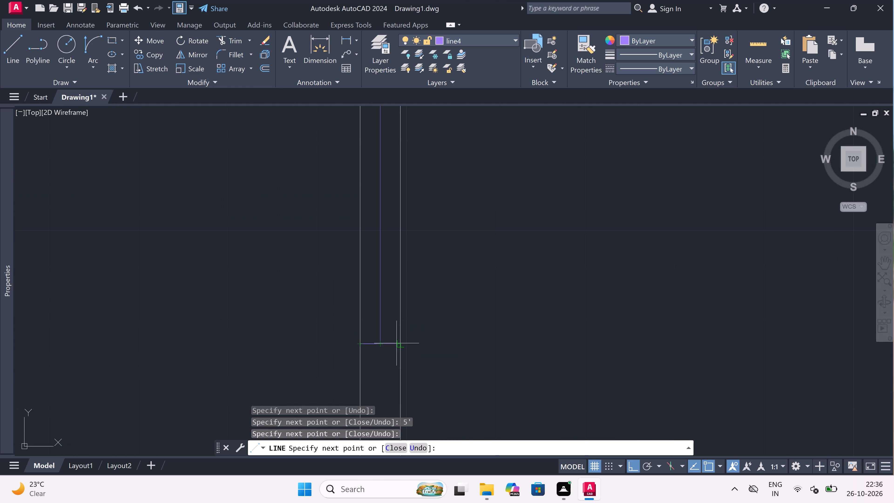
click(399, 342)
key(Escape)
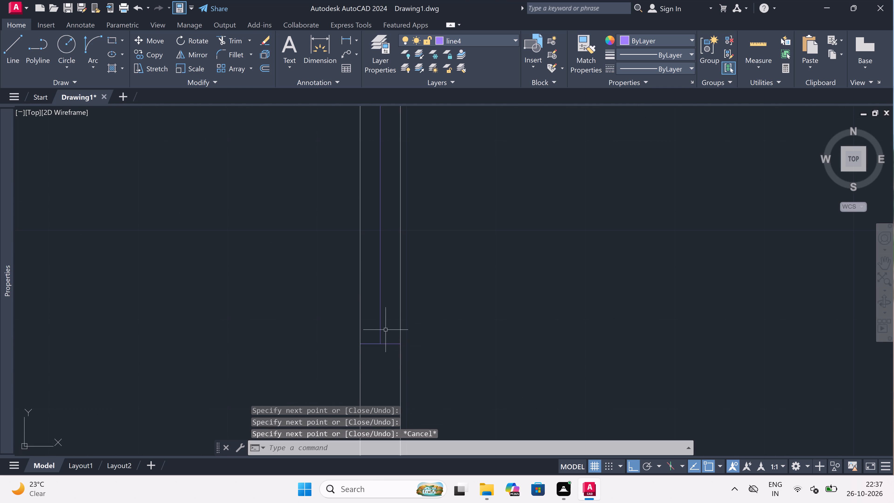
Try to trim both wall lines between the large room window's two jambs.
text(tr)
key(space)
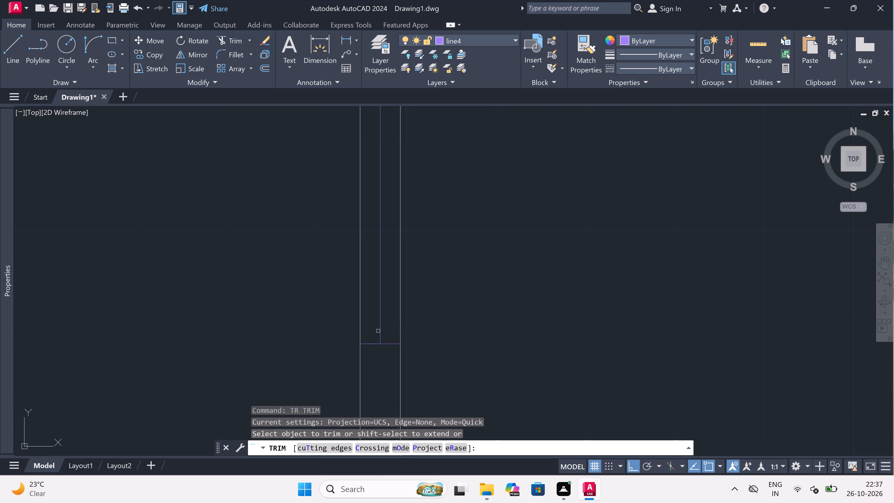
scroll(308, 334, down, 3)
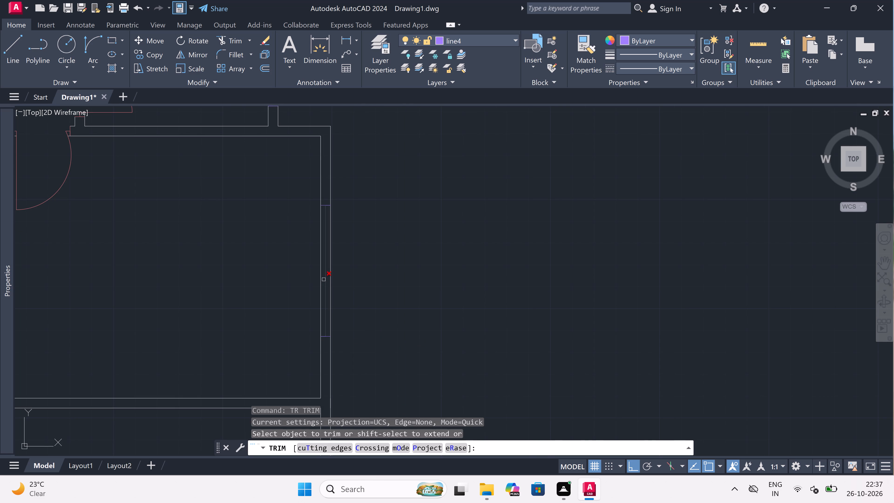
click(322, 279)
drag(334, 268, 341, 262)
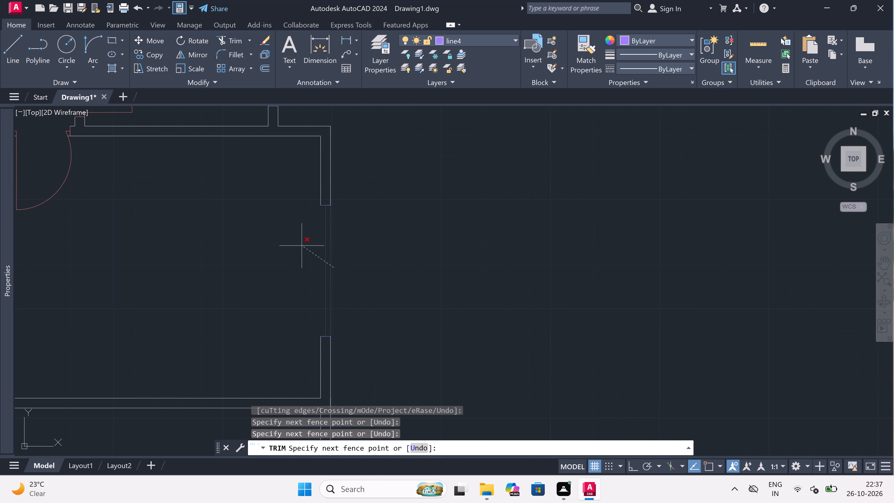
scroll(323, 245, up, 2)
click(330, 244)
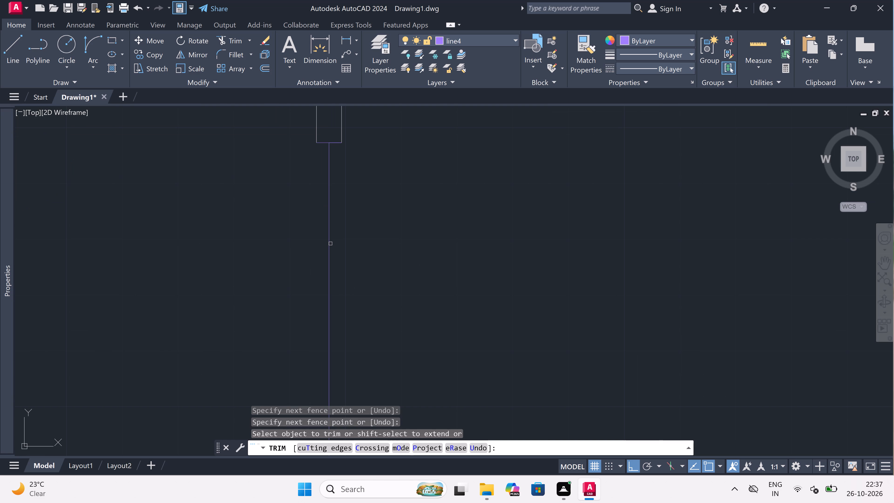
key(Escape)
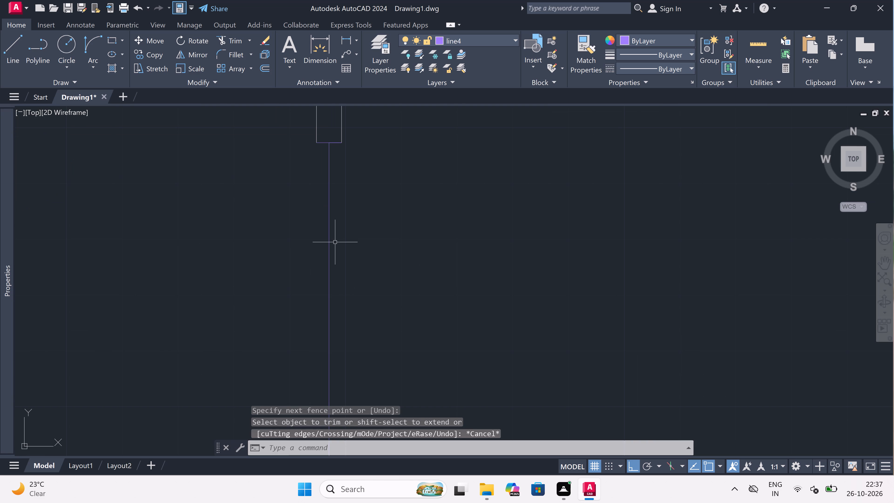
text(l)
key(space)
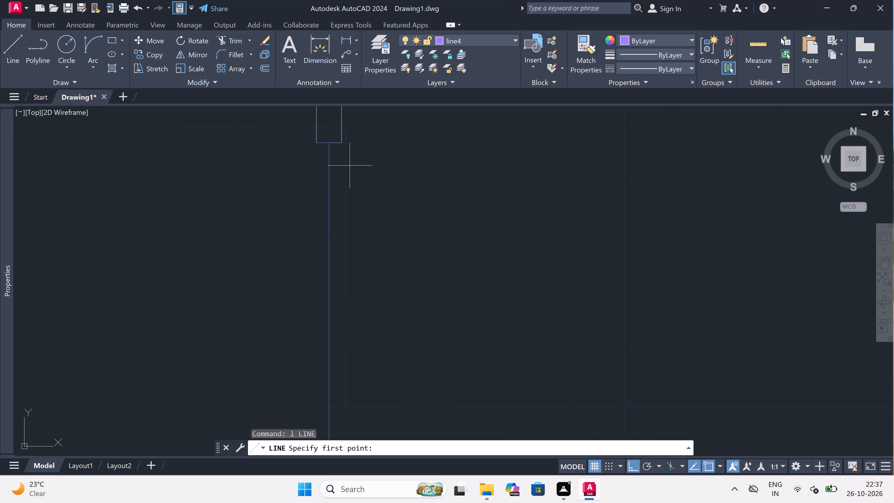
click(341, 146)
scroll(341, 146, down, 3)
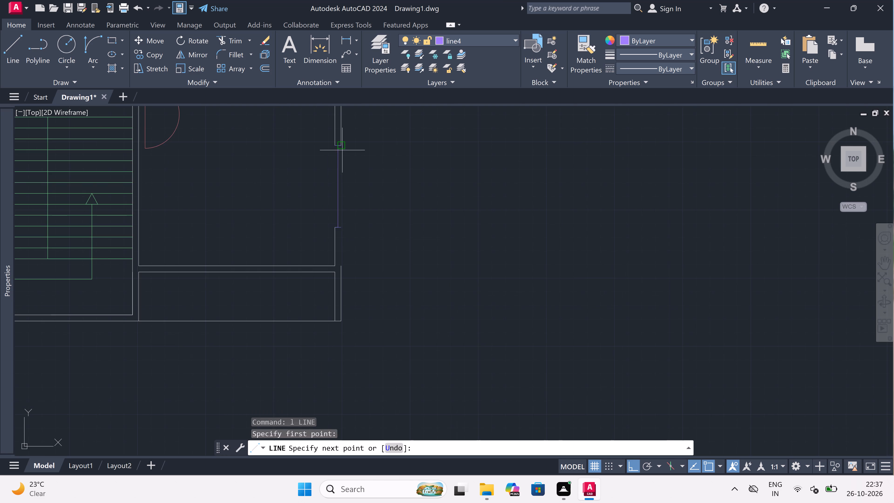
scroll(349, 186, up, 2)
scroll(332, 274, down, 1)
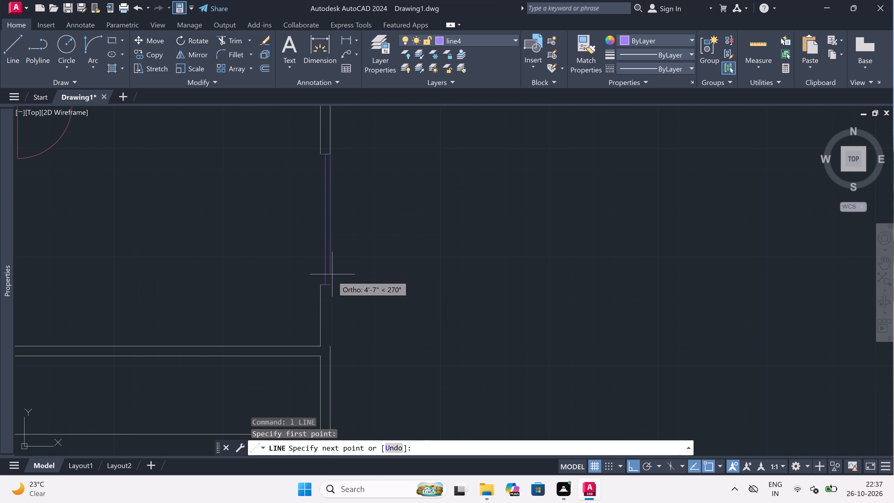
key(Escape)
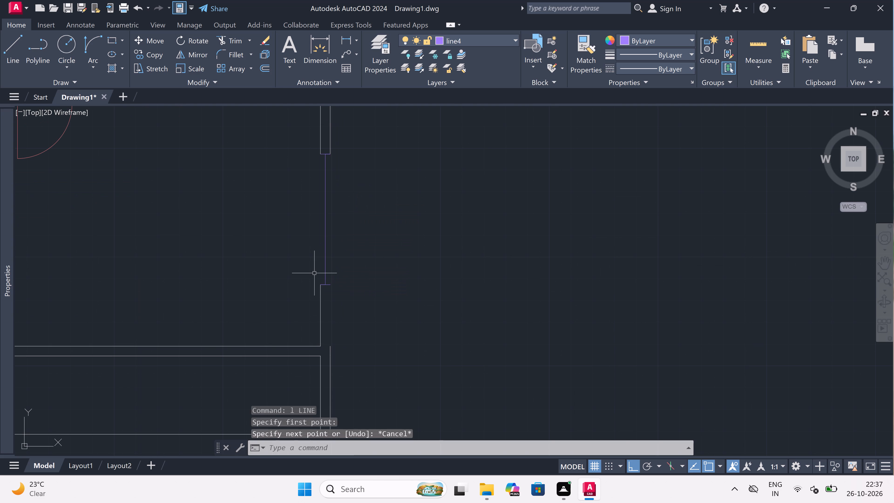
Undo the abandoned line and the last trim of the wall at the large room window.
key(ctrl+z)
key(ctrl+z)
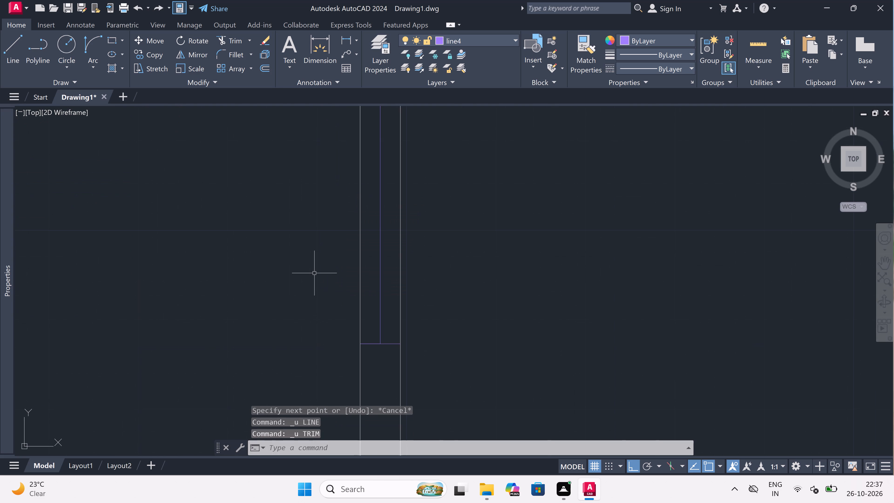
Trim the inner and outer wall lines between the large room window's two jambs.
text(tr)
key(space)
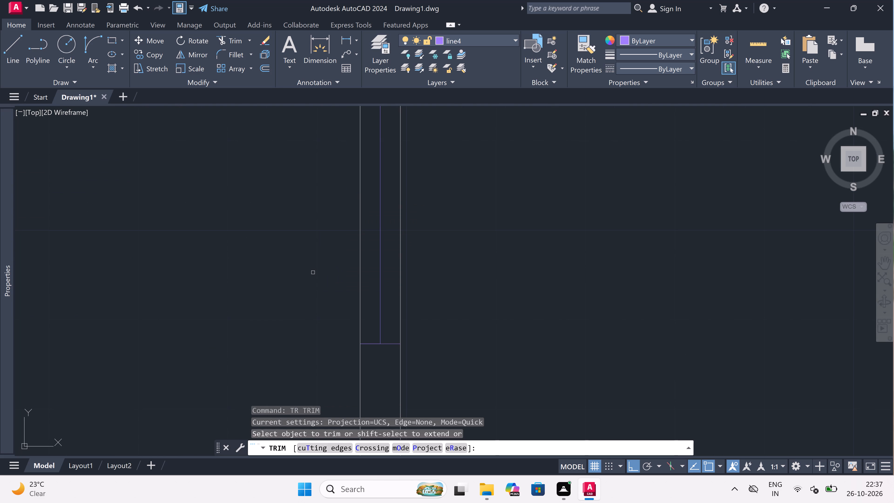
scroll(313, 267, down, 4)
scroll(312, 208, up, 1)
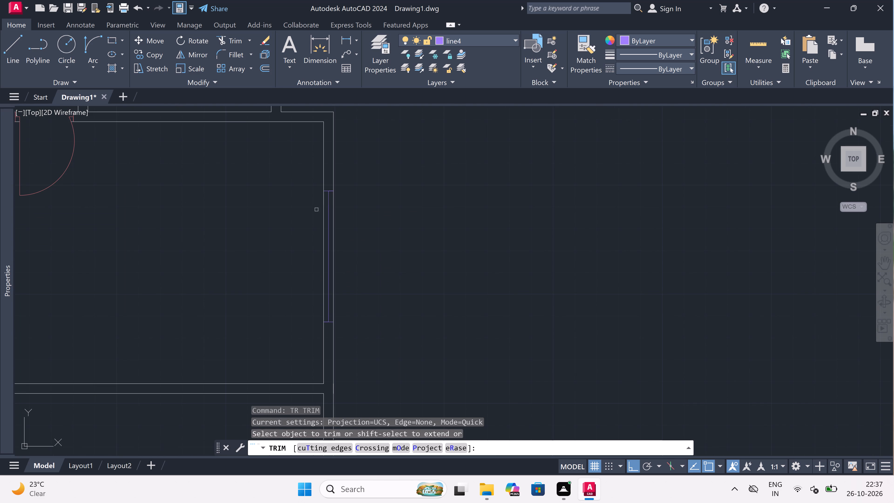
click(323, 213)
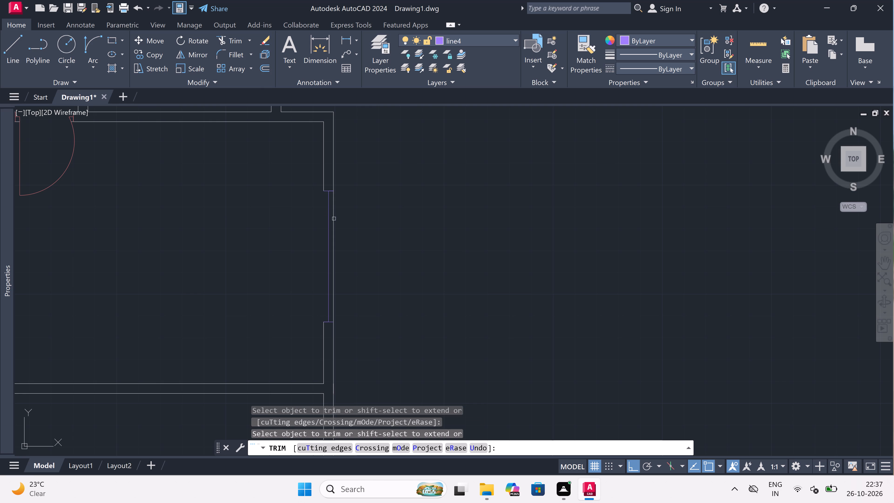
click(335, 219)
key(Escape)
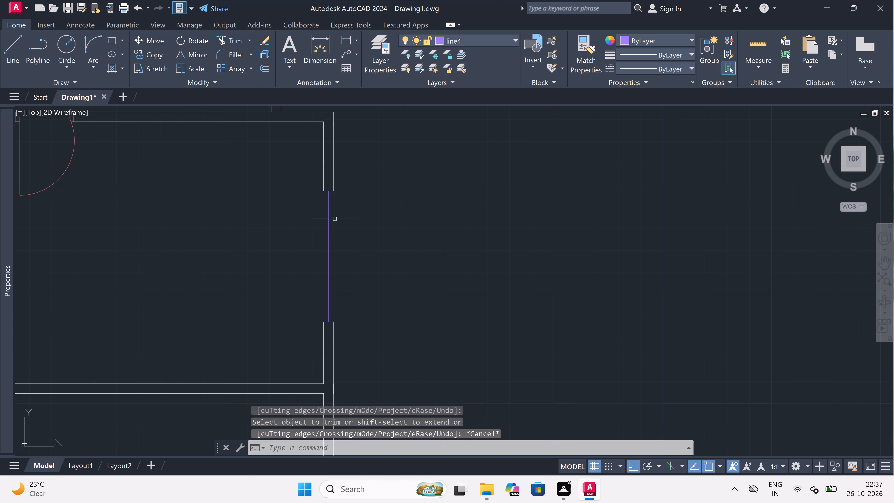
Draw the large room window's outer face line between the outer corners of its south and north jambs.
text(l)
key(space)
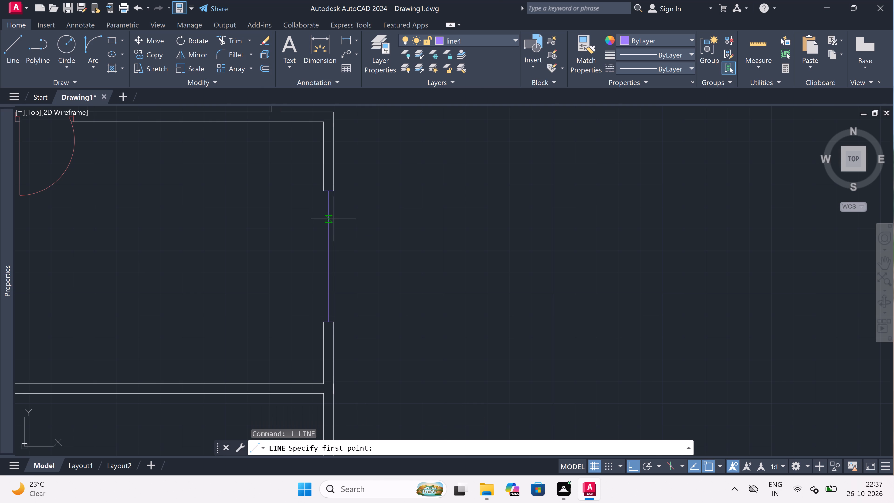
scroll(333, 219, up, 2)
scroll(332, 221, down, 1)
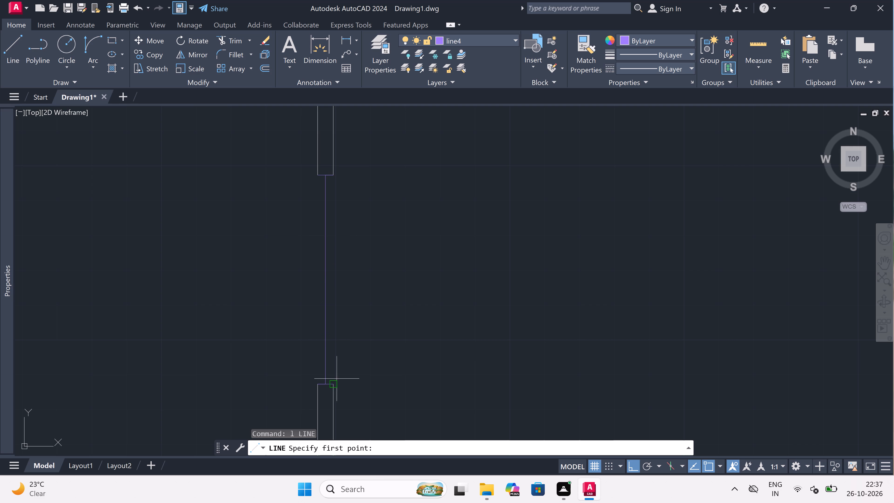
drag(330, 387, 329, 372)
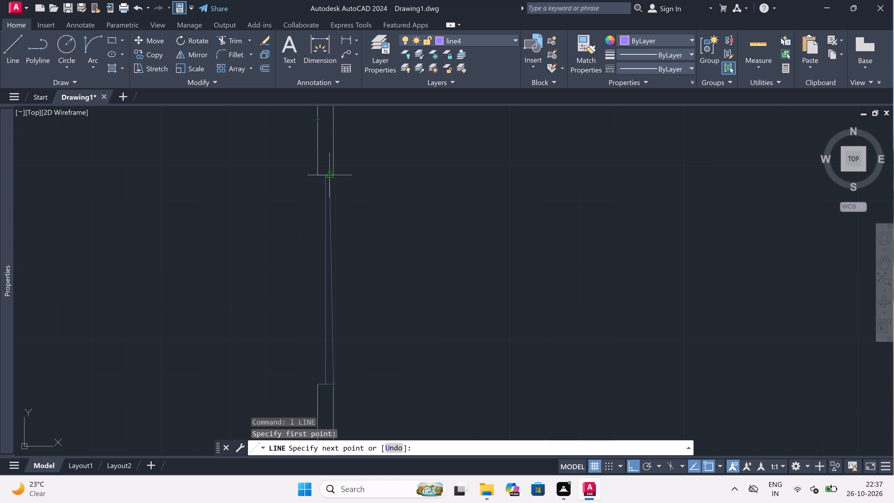
scroll(336, 174, up, 3)
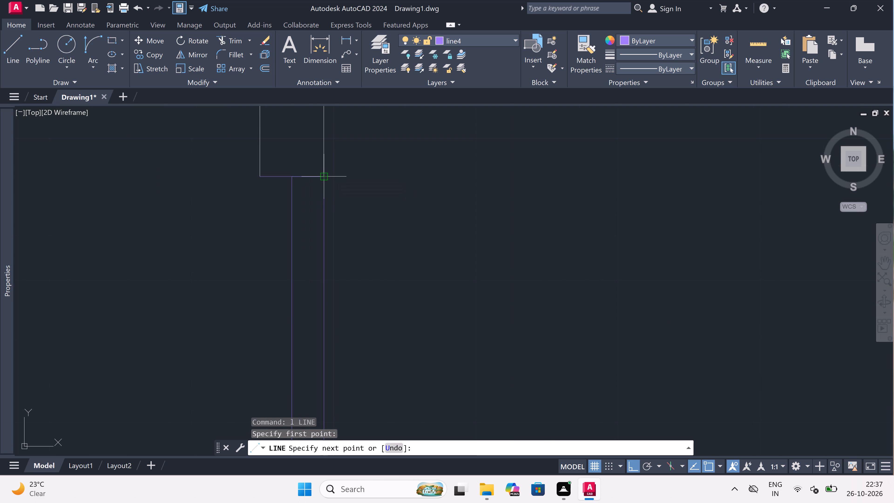
click(326, 177)
key(Escape)
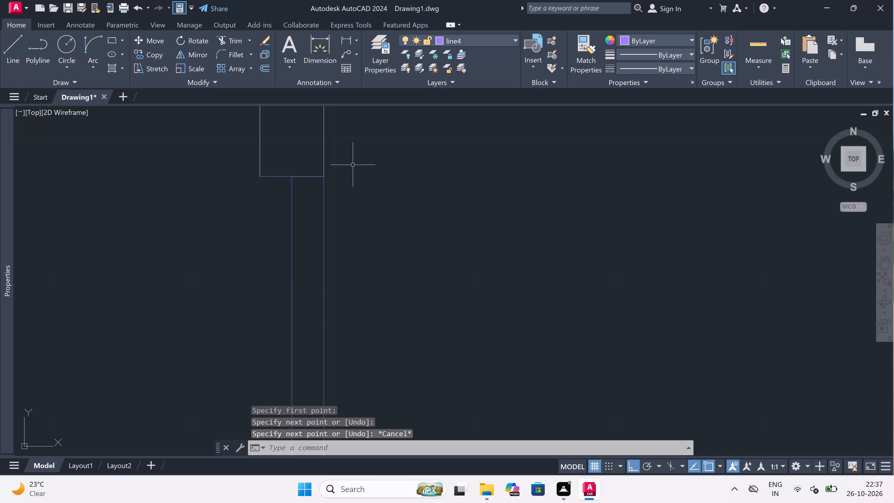
Draw the large room window's inner face line between the inner corners of its north and south jambs.
key(space)
scroll(321, 162, down, 2)
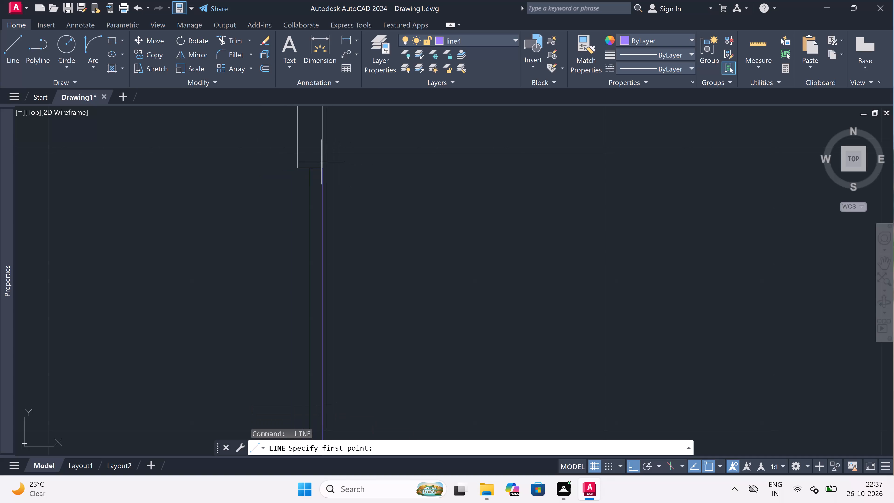
scroll(298, 165, up, 1)
click(298, 167)
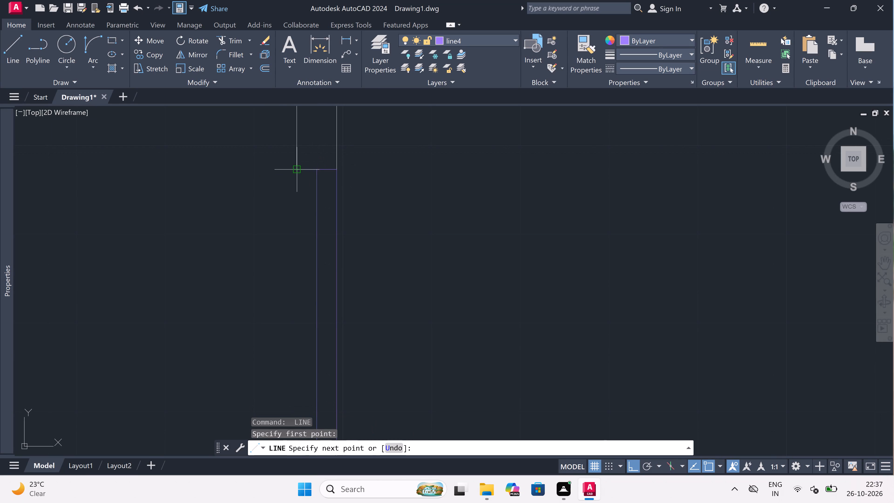
scroll(298, 167, down, 4)
scroll(303, 224, up, 1)
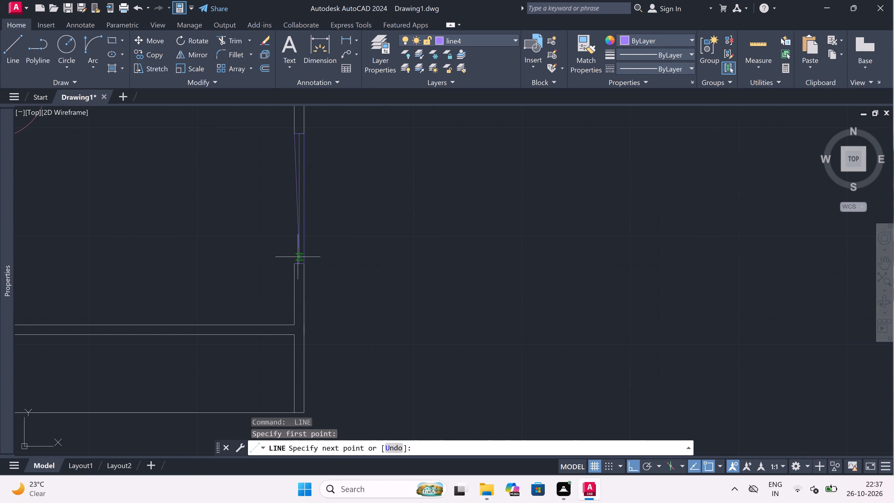
scroll(298, 266, up, 2)
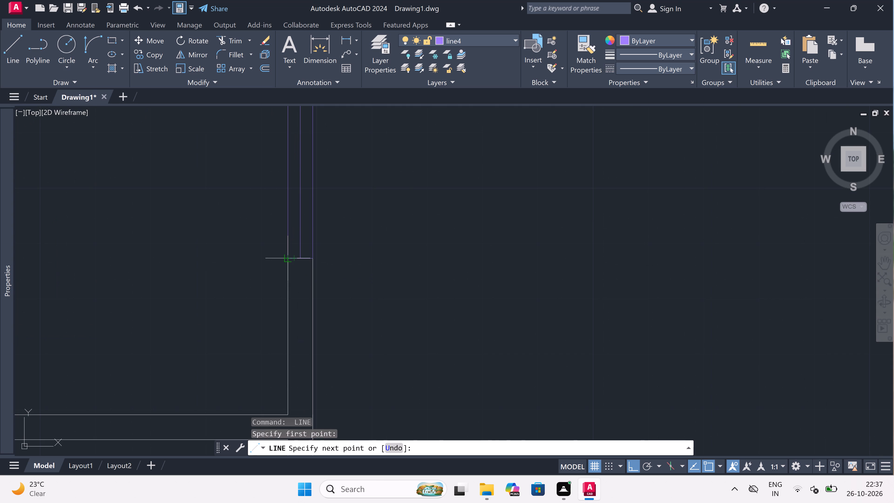
click(281, 255)
key(Escape)
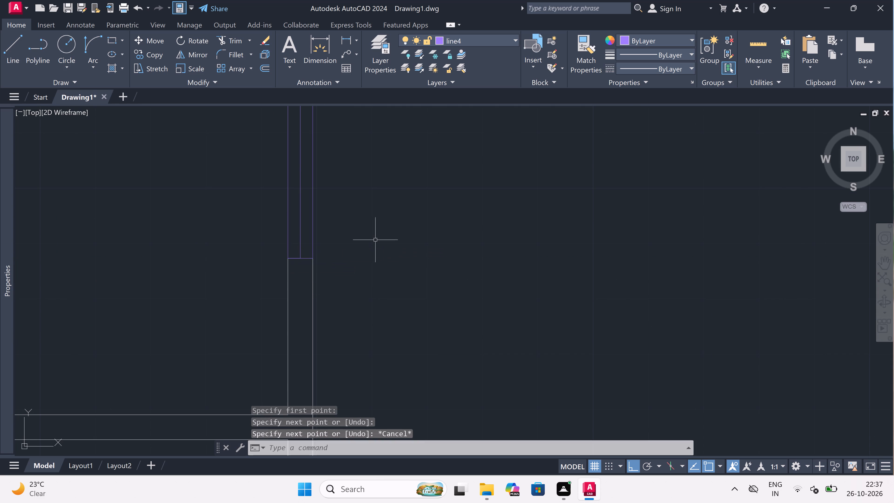
Draw an east jamb across the large room's south wall near its east end and a 5' window centre line running west from its midpoint.
key(space)
scroll(379, 282, down, 4)
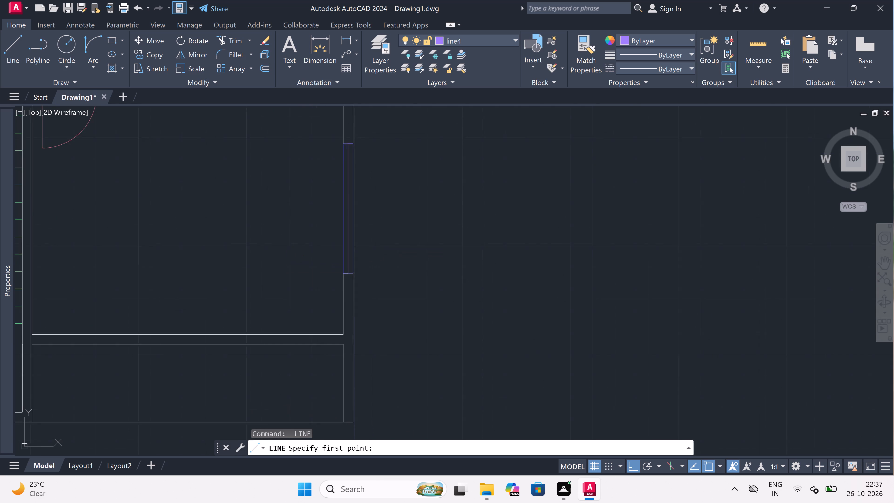
scroll(326, 307, up, 1)
scroll(327, 308, down, 1)
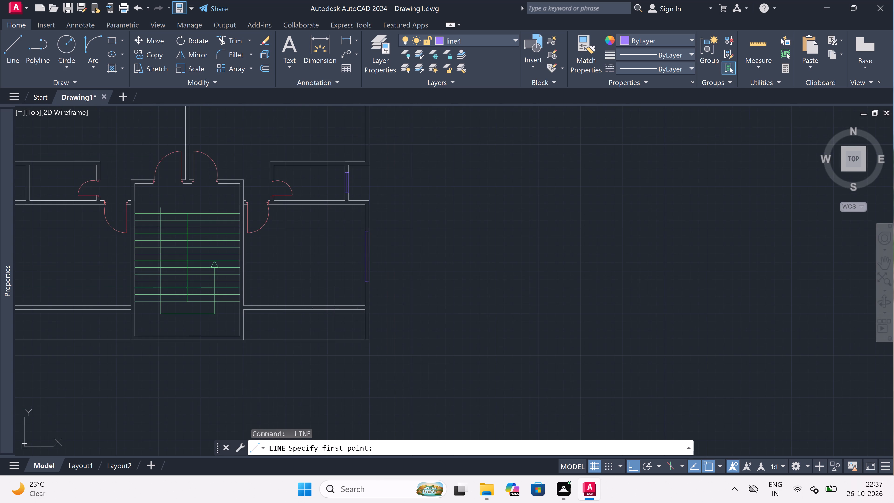
scroll(335, 308, up, 3)
drag(395, 313, 395, 309)
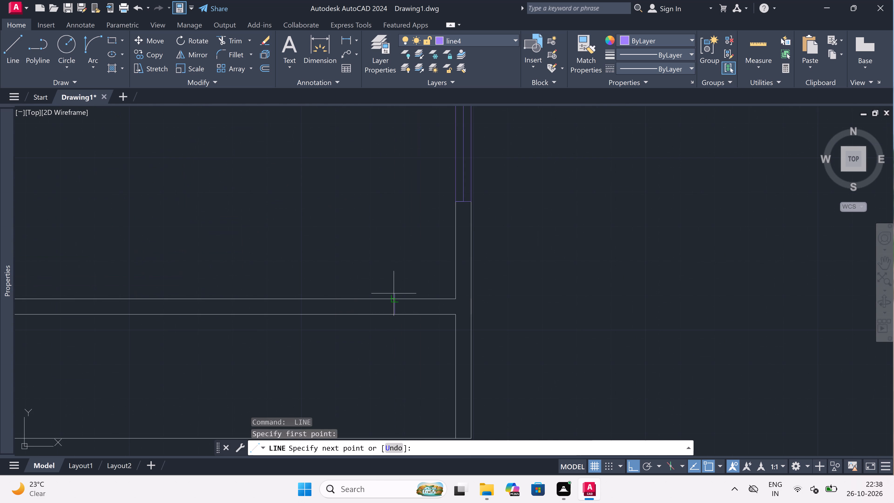
click(395, 302)
drag(394, 308, 383, 309)
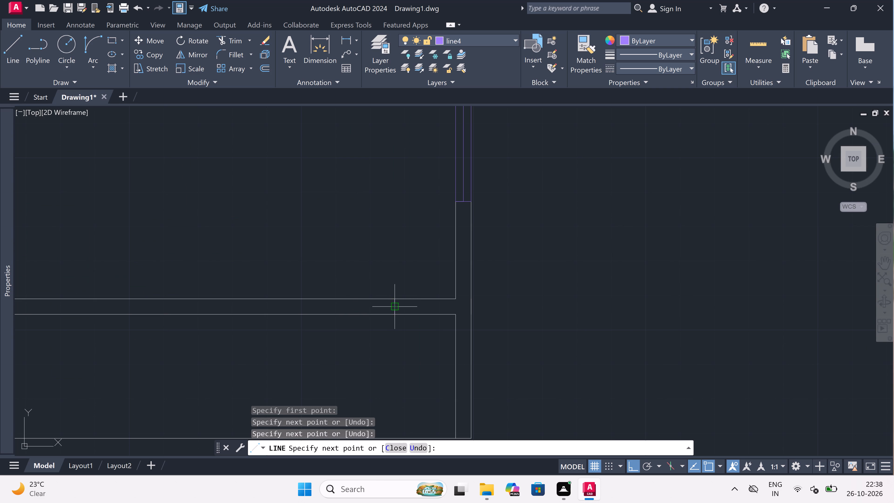
text(5')
key(space)
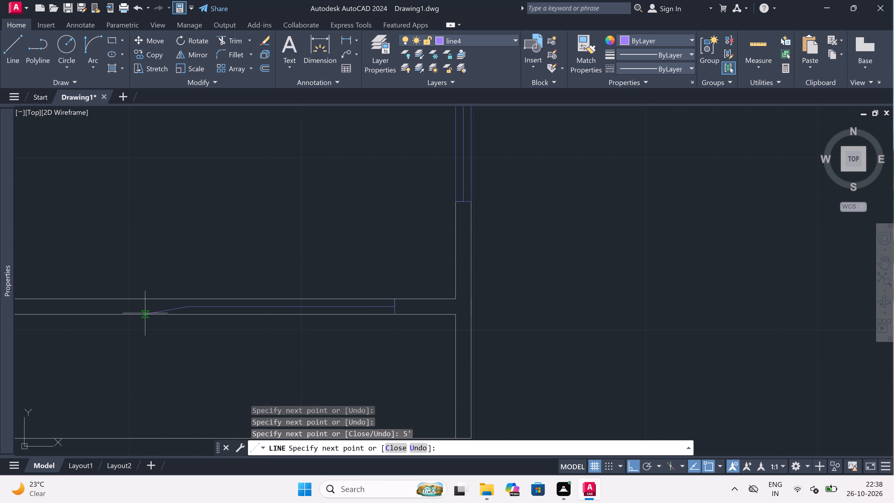
Draw the south wall window's west jamb across the full wall thickness at the end of its centre line.
scroll(155, 306, up, 2)
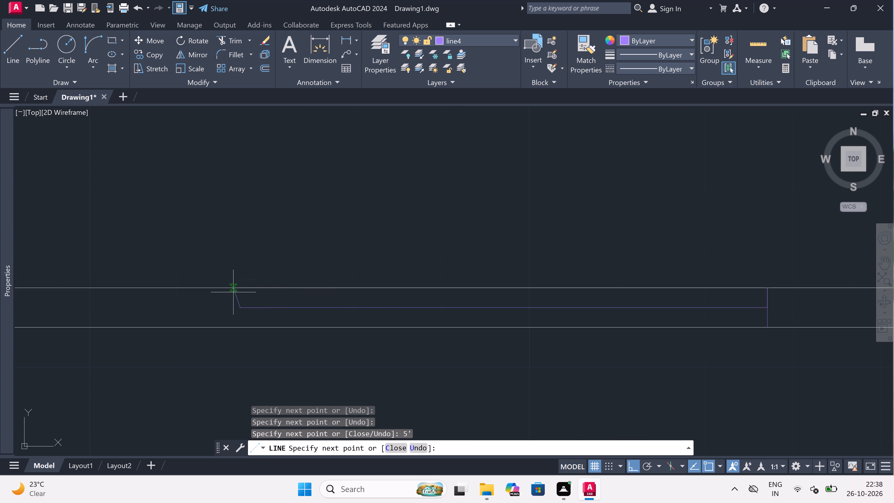
drag(238, 289, 239, 296)
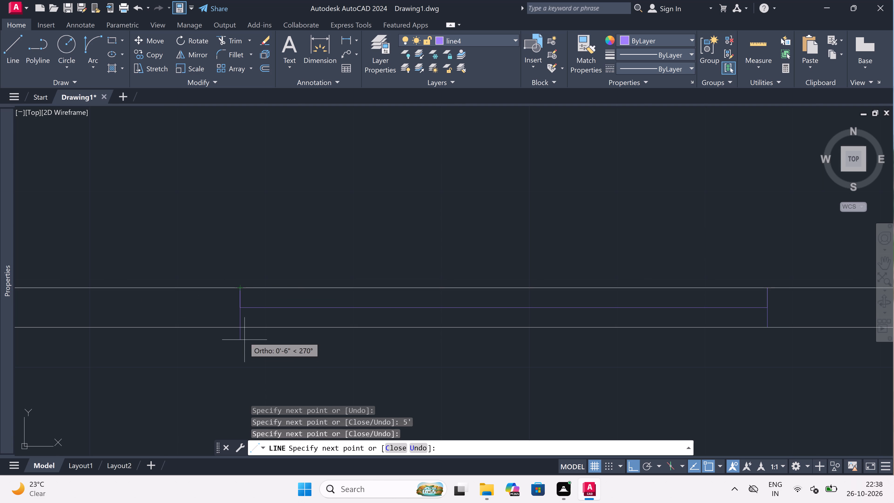
click(239, 323)
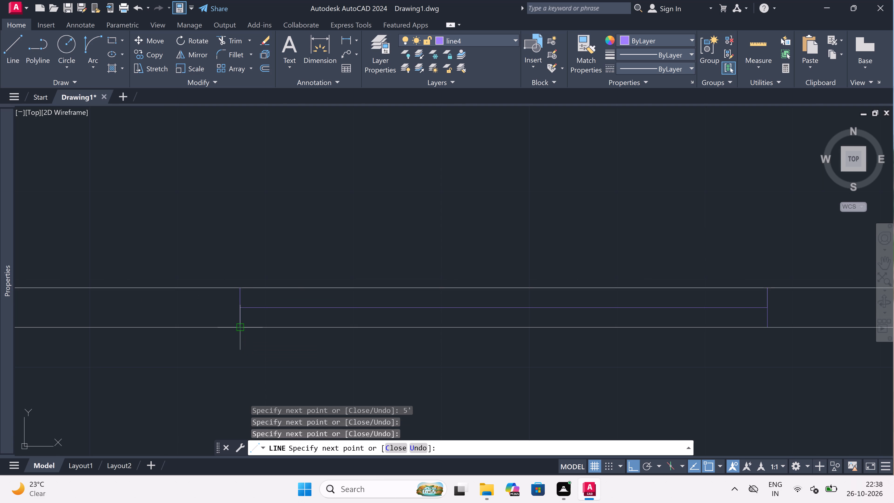
key(Escape)
Trim the inner and outer wall lines between the south wall window's two jambs.
text(tr)
key(space)
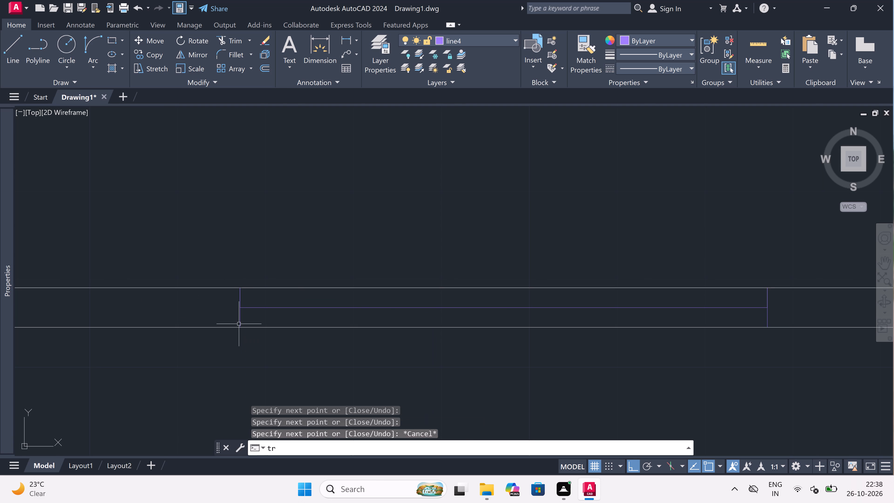
scroll(233, 315, down, 2)
scroll(288, 303, up, 1)
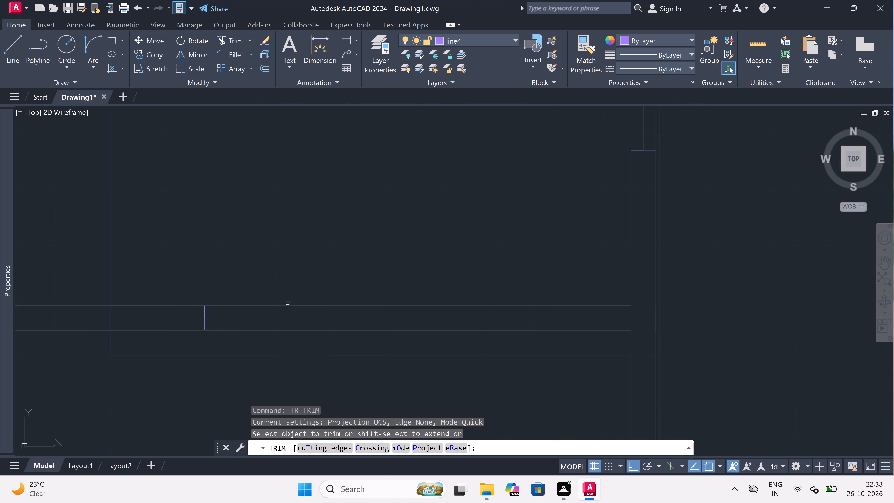
drag(288, 305, 292, 305)
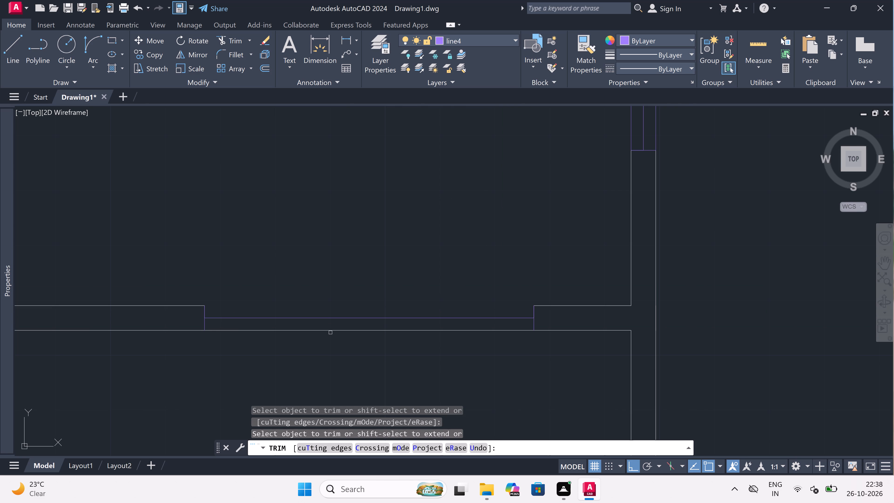
click(330, 330)
key(Escape)
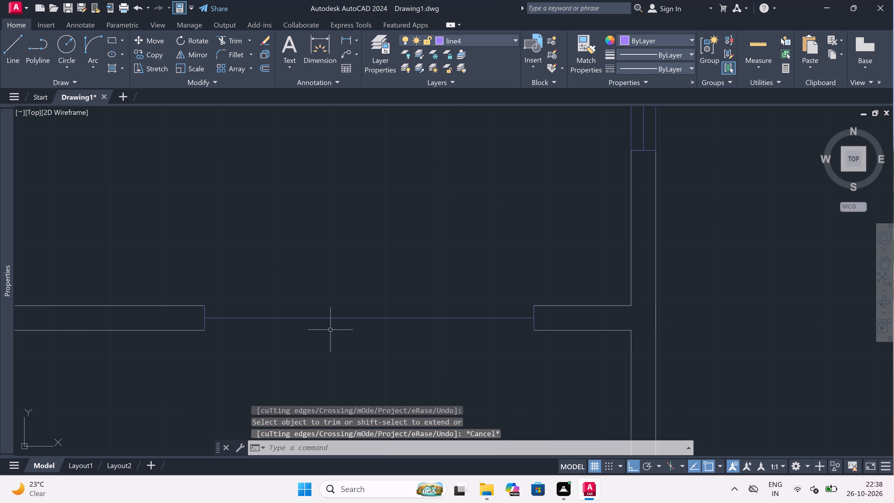
Draw the south wall window's inner and outer face lines between the corners of its two jambs.
text(l)
key(space)
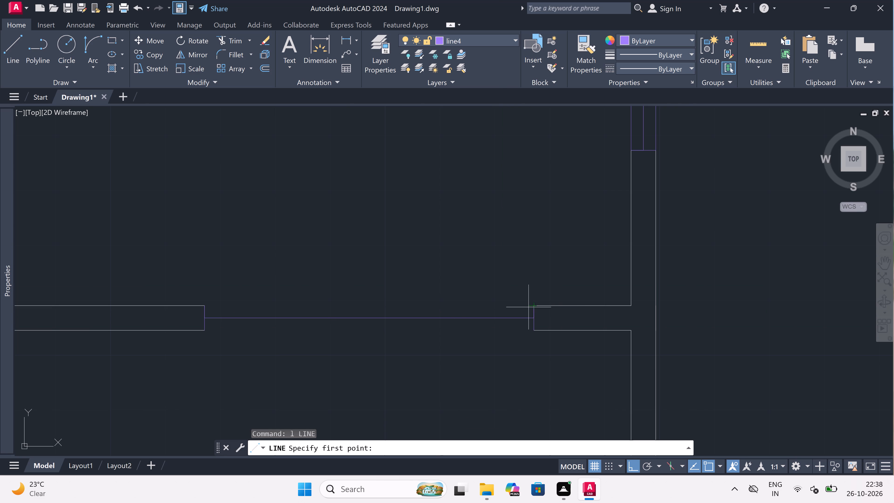
click(535, 305)
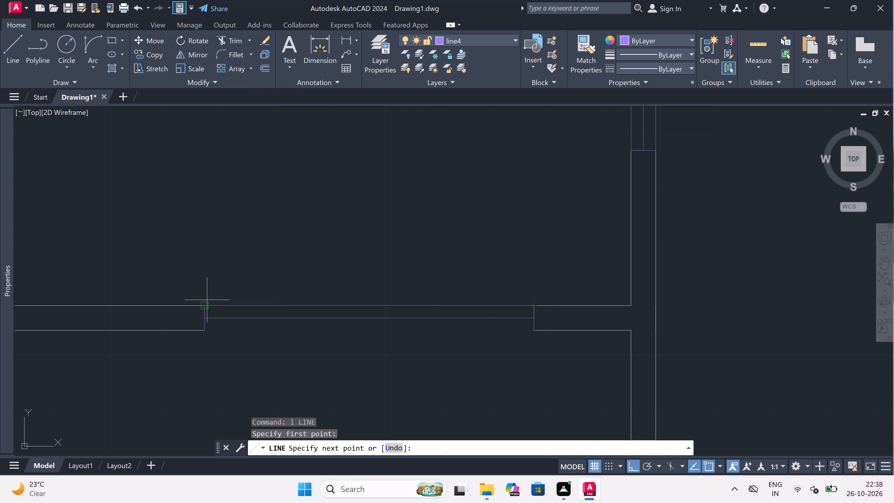
click(206, 305)
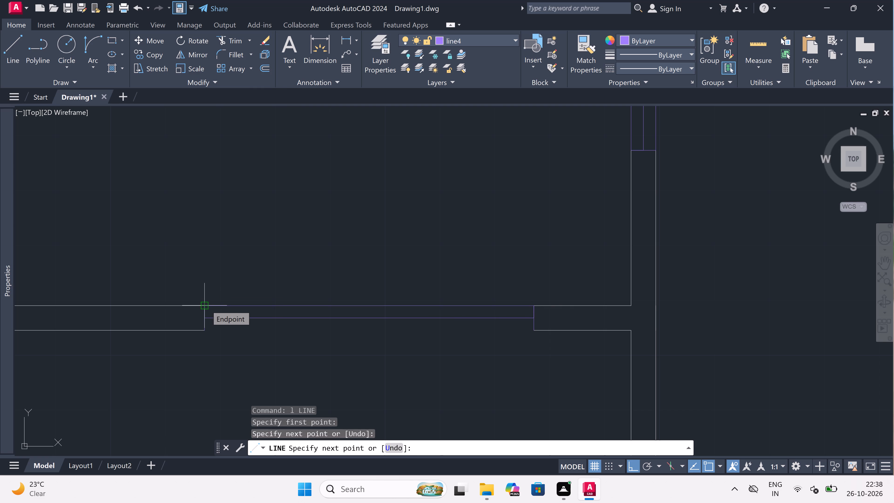
key(Escape)
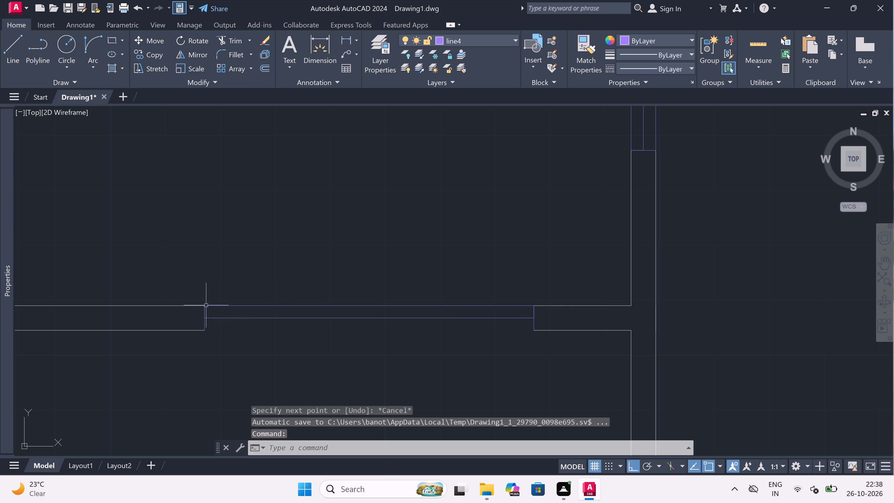
key(space)
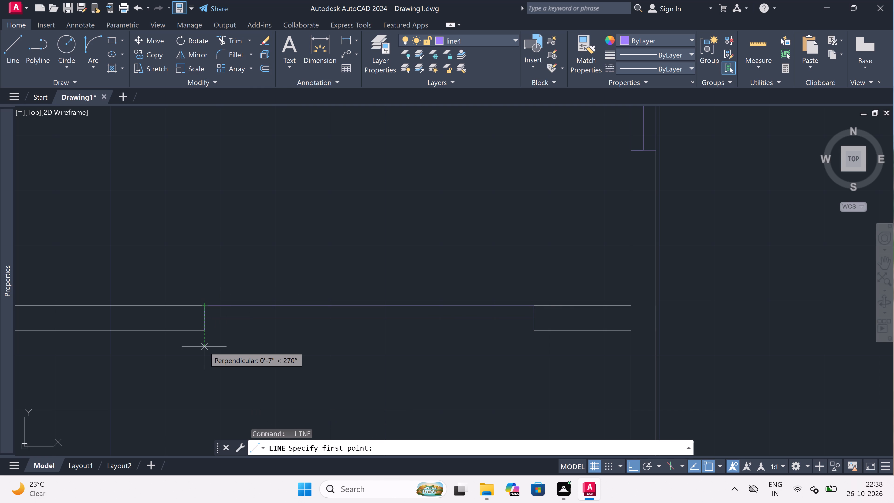
drag(204, 331, 227, 327)
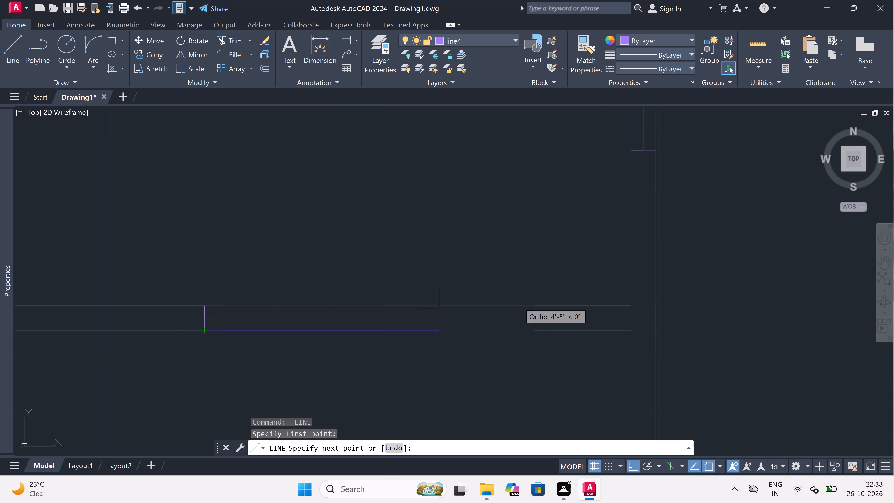
click(533, 331)
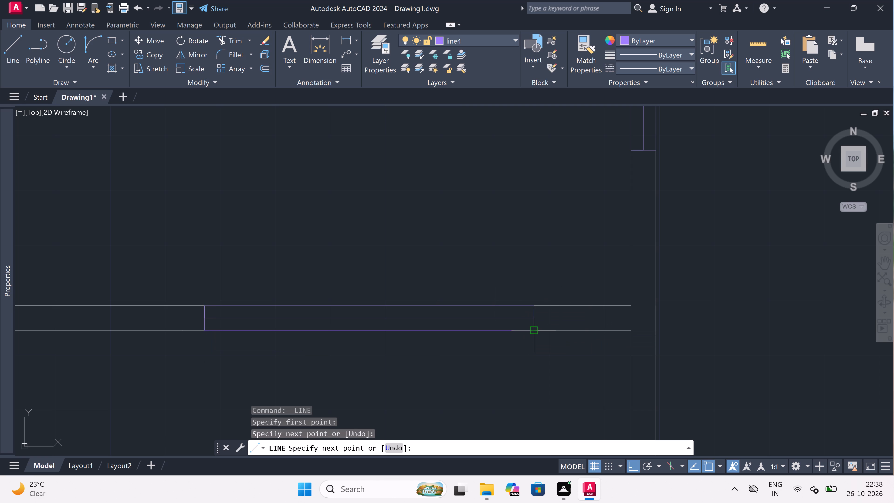
key(Escape)
Draw a west jamb across the staircase's south wall and a 5' window centre line running east from its midpoint.
key(space)
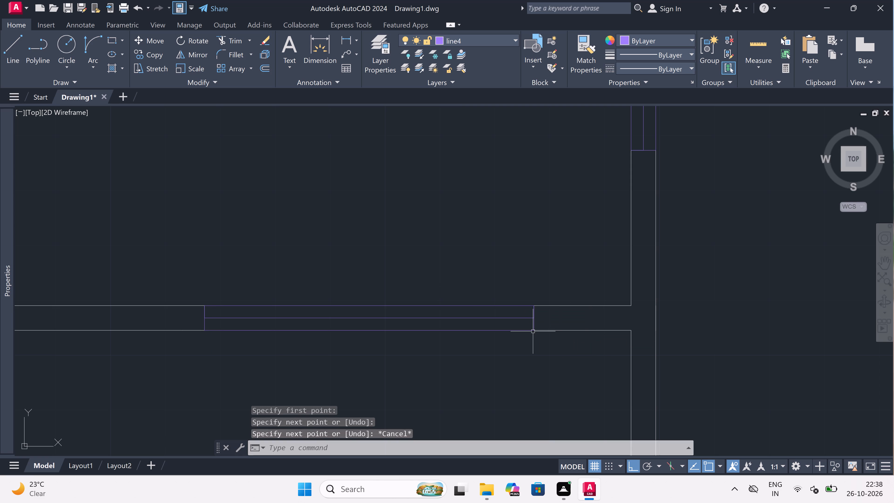
scroll(398, 296, down, 4)
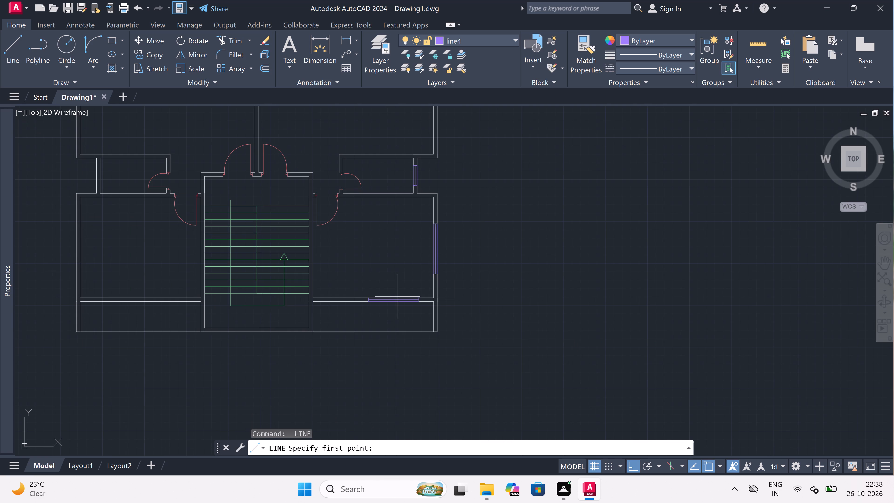
scroll(266, 343, up, 1)
scroll(229, 335, down, 1)
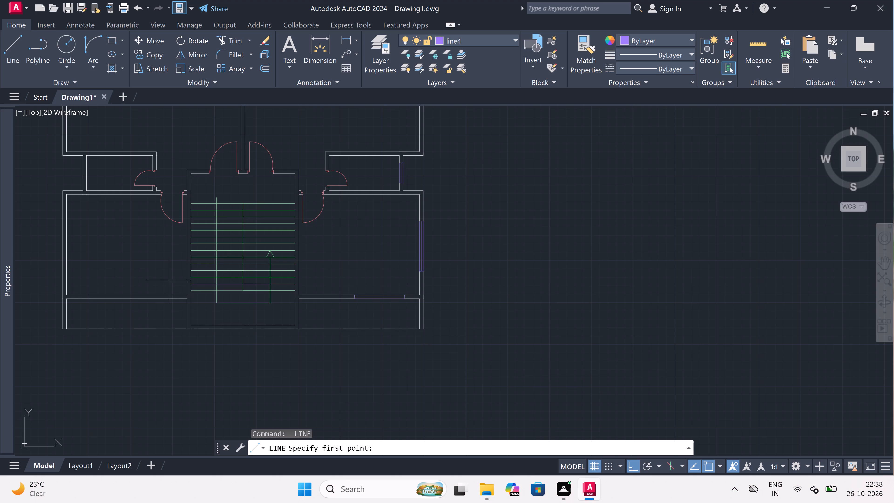
scroll(147, 329, up, 1)
scroll(239, 311, up, 1)
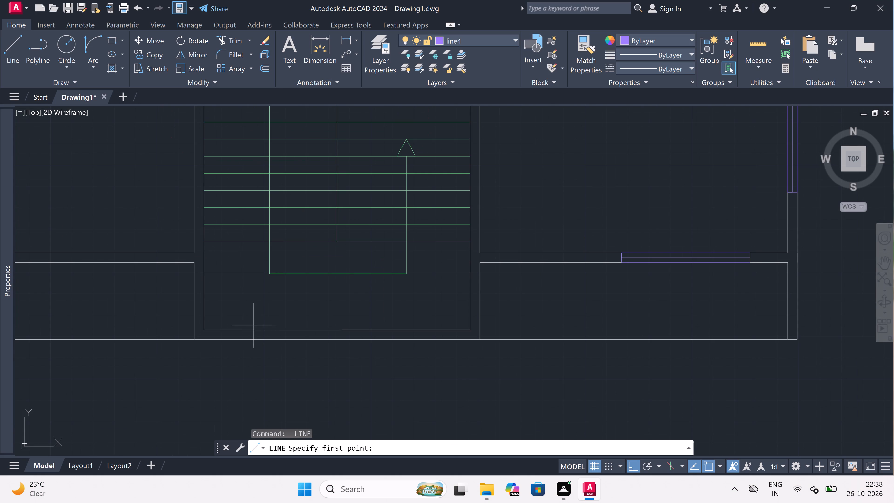
click(255, 328)
scroll(262, 351, up, 1)
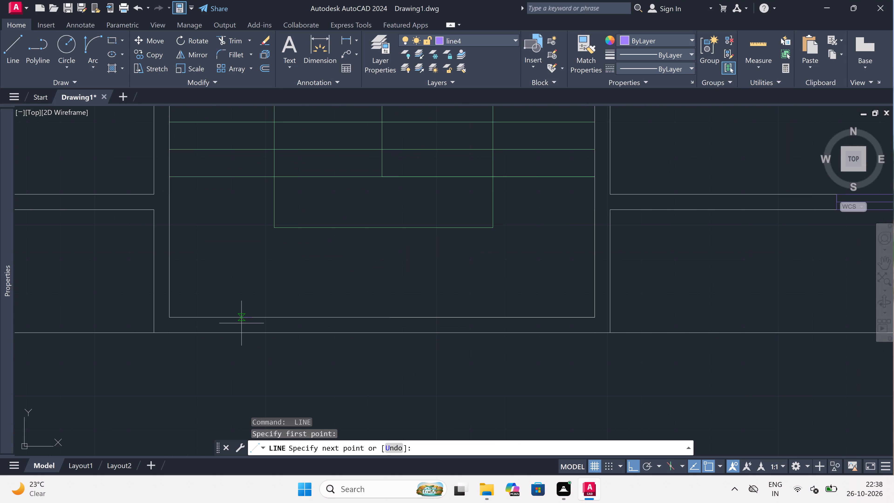
click(252, 333)
scroll(250, 323, up, 3)
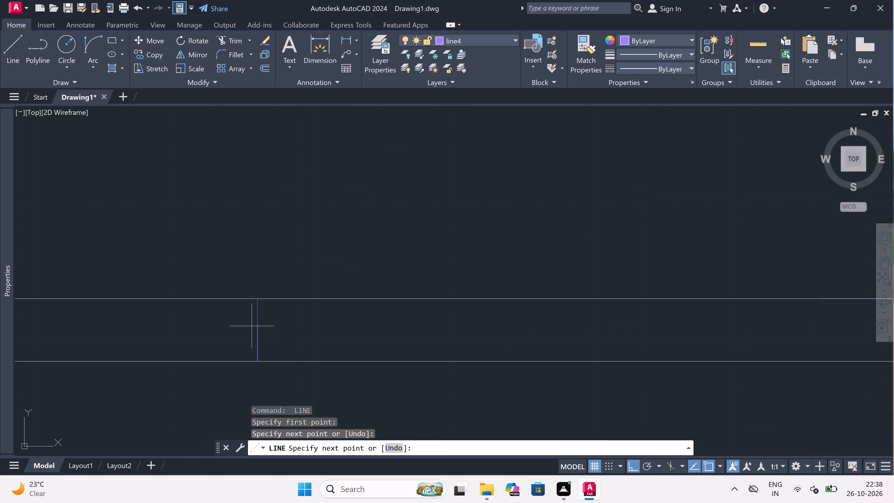
click(257, 331)
scroll(257, 331, down, 3)
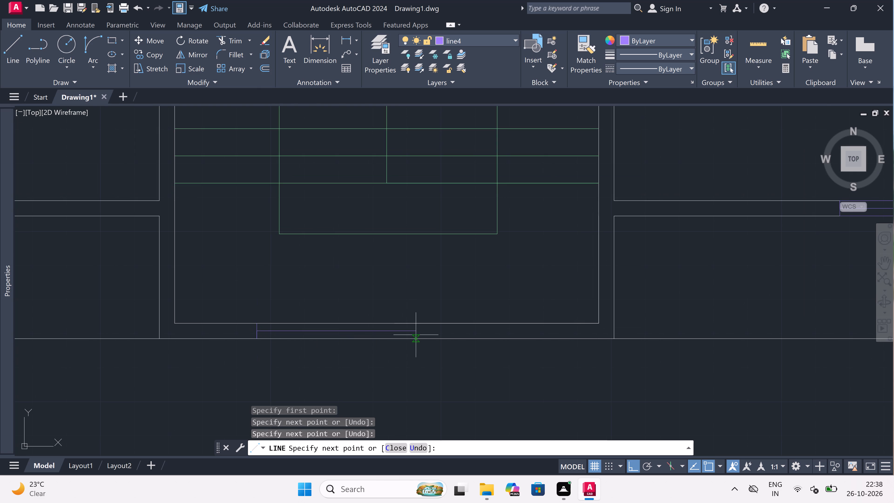
text(5')
key(space)
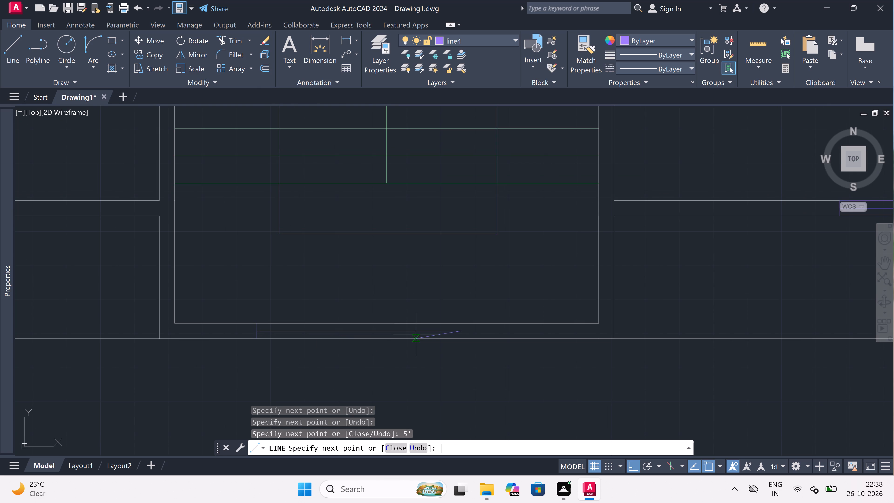
Draw the staircase window's east jamb across the full wall thickness at the end of its centre line.
scroll(459, 321, up, 1)
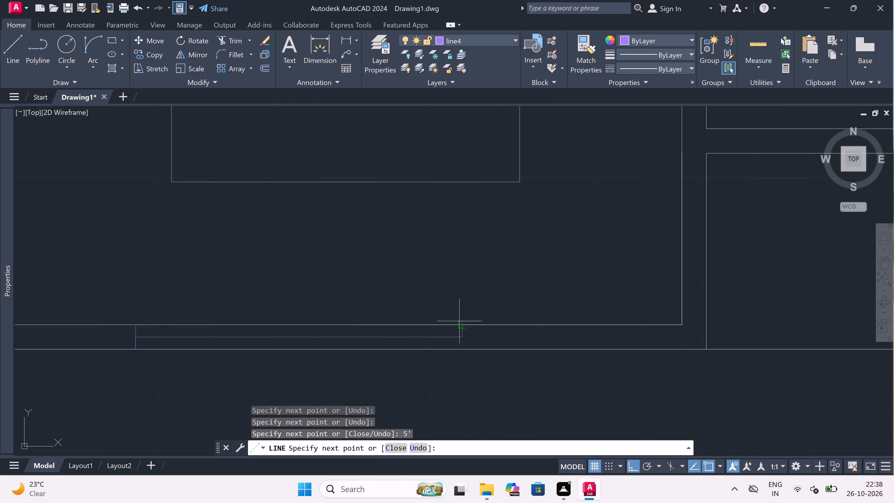
click(460, 322)
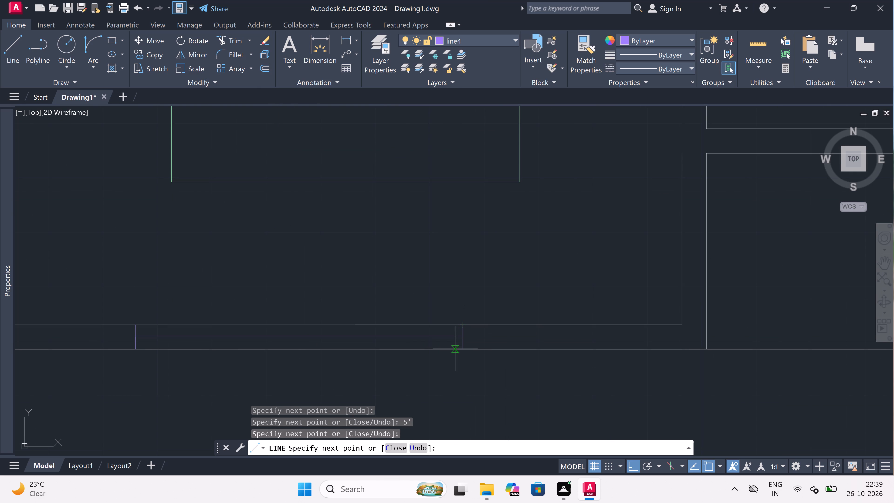
click(461, 350)
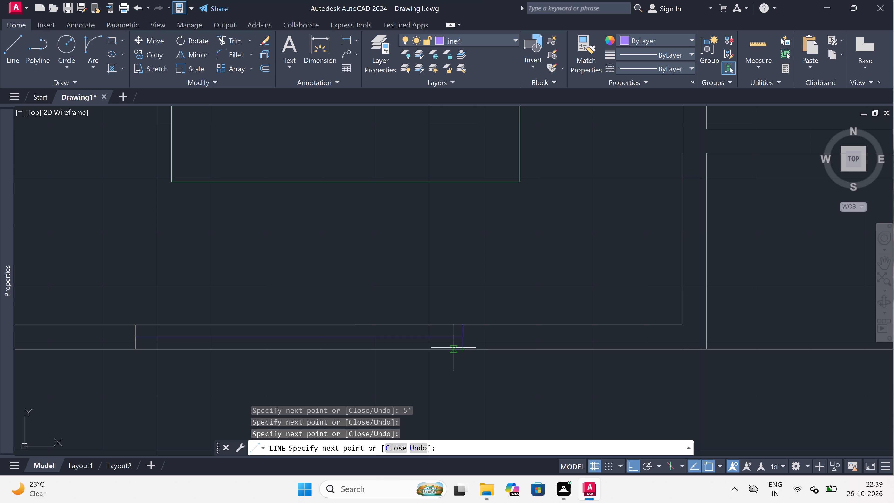
key(Escape)
Trim the outer and inner wall lines between the staircase window's two jambs.
text(tr)
key(space)
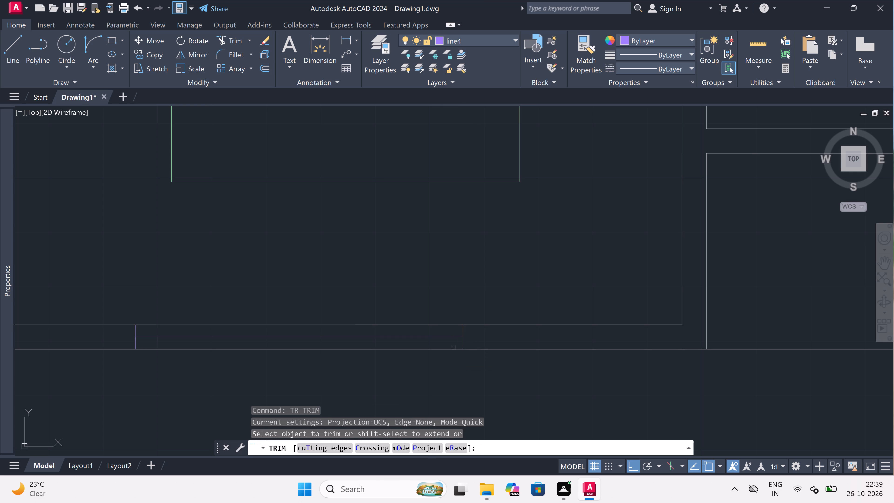
click(452, 346)
click(439, 376)
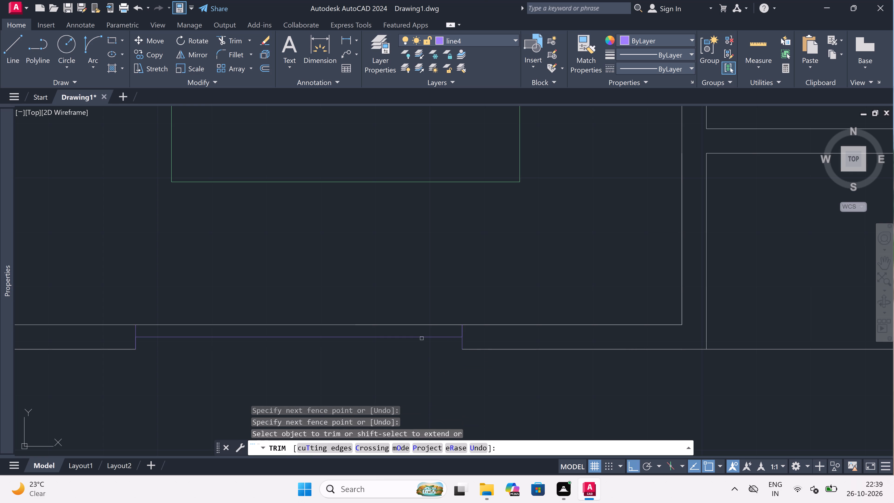
click(417, 325)
click(417, 325)
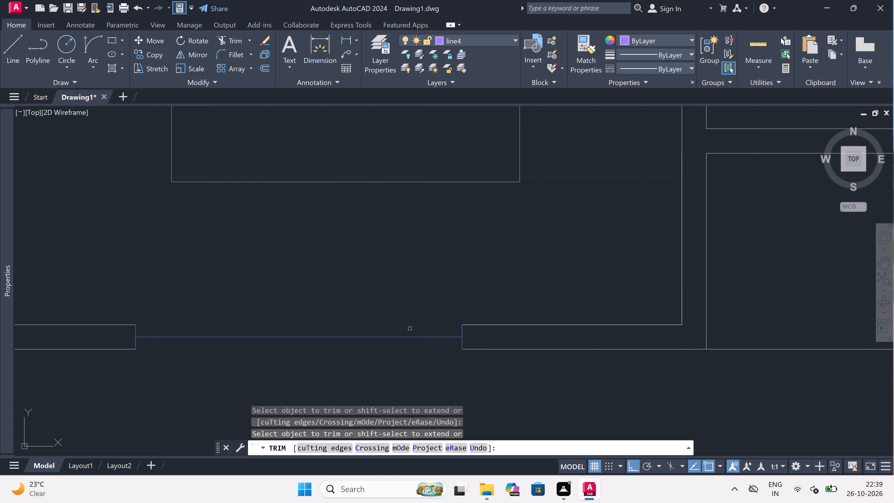
key(Escape)
Draw the staircase window's inner and outer face lines between the corners of its two jambs.
text(l)
key(space)
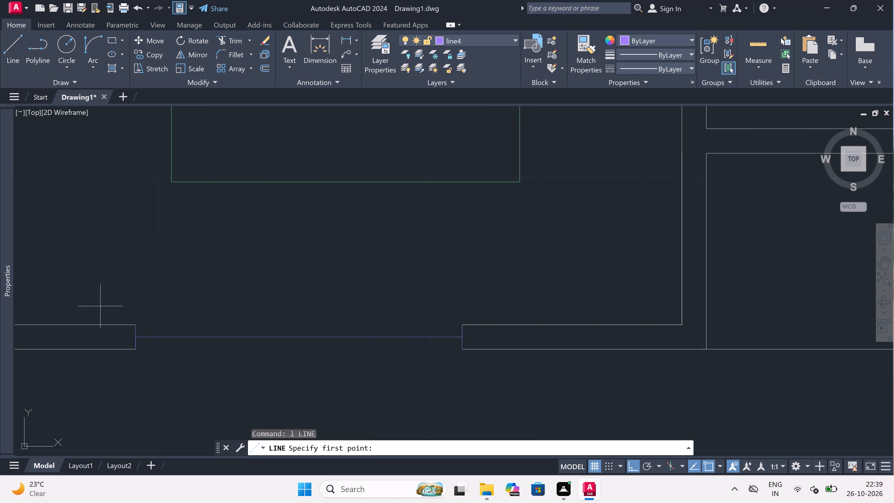
click(139, 323)
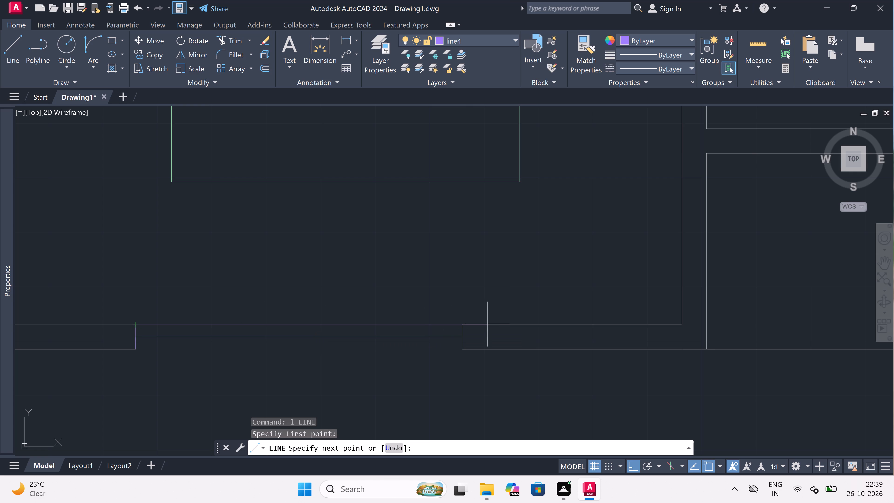
click(460, 324)
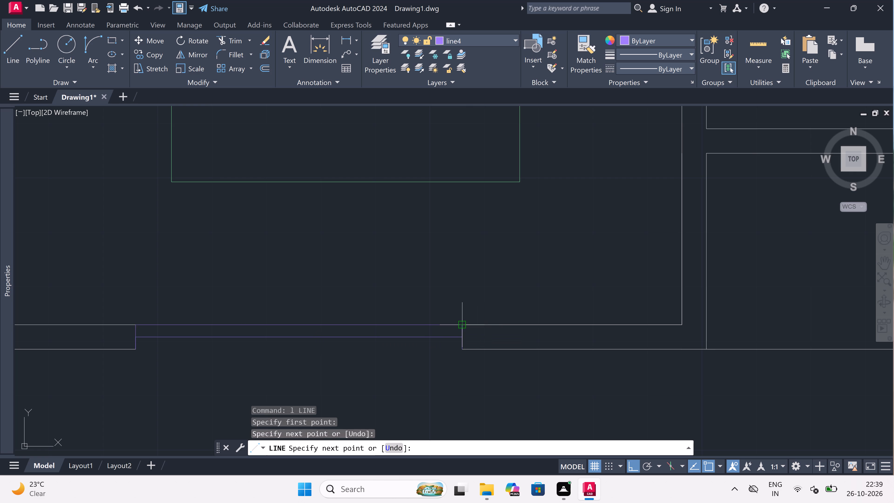
key(Escape)
key(space)
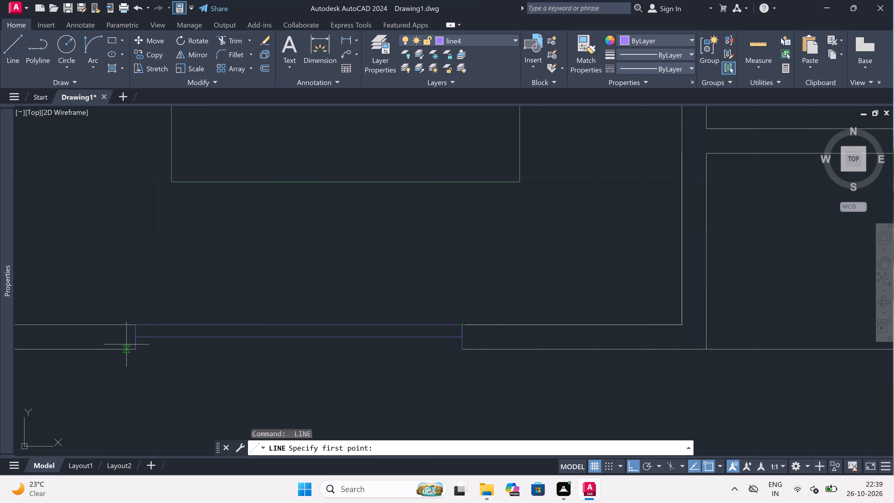
drag(134, 351, 150, 351)
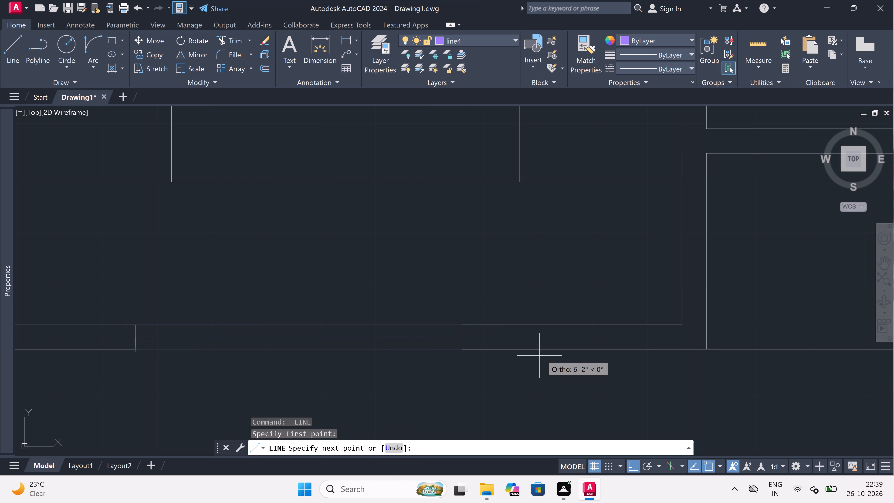
click(458, 349)
key(Escape)
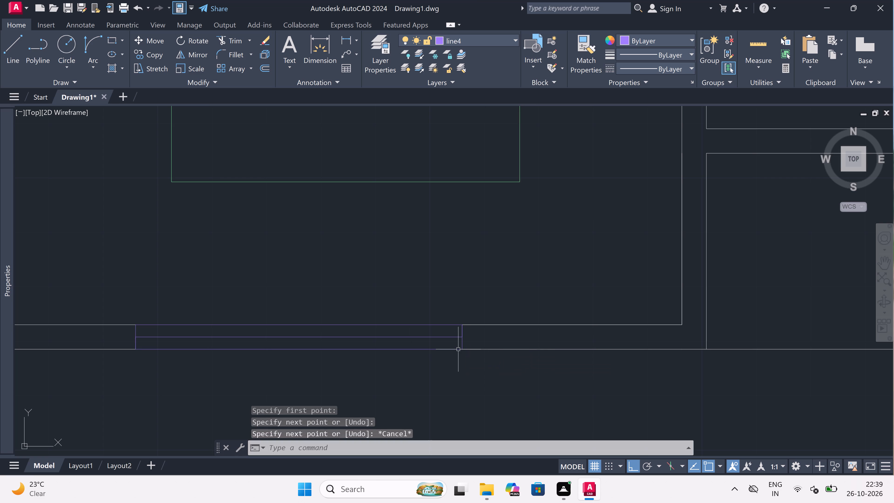
Draw a west jamb across the west unit's large room south wall near its west end and a 5' centre line running east from its midpoint.
key(space)
scroll(341, 314, down, 1)
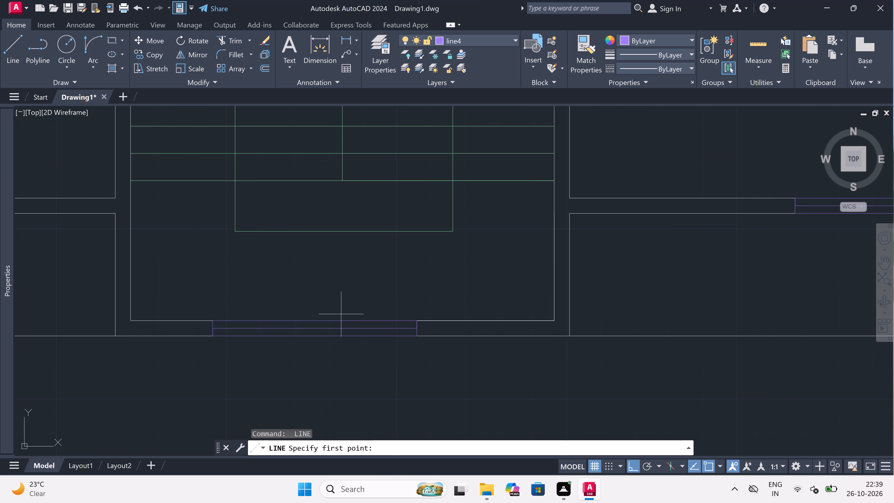
scroll(354, 323, down, 4)
scroll(261, 295, up, 1)
scroll(244, 309, up, 3)
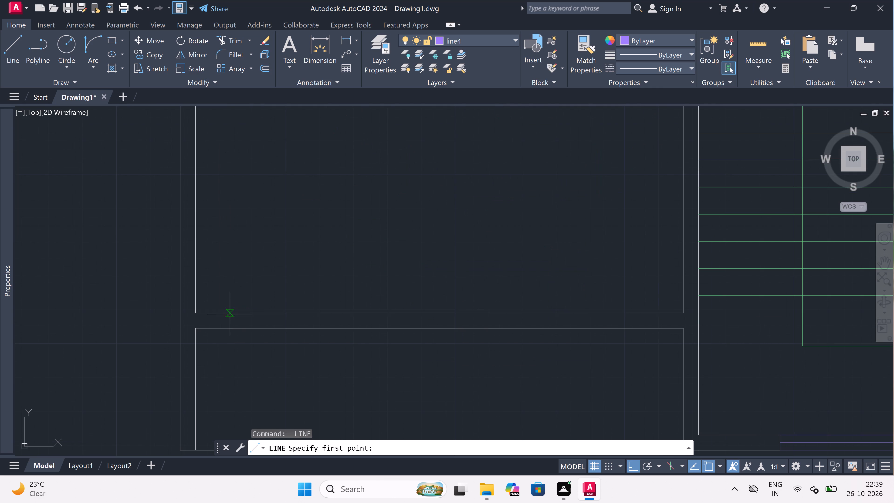
click(230, 314)
click(231, 326)
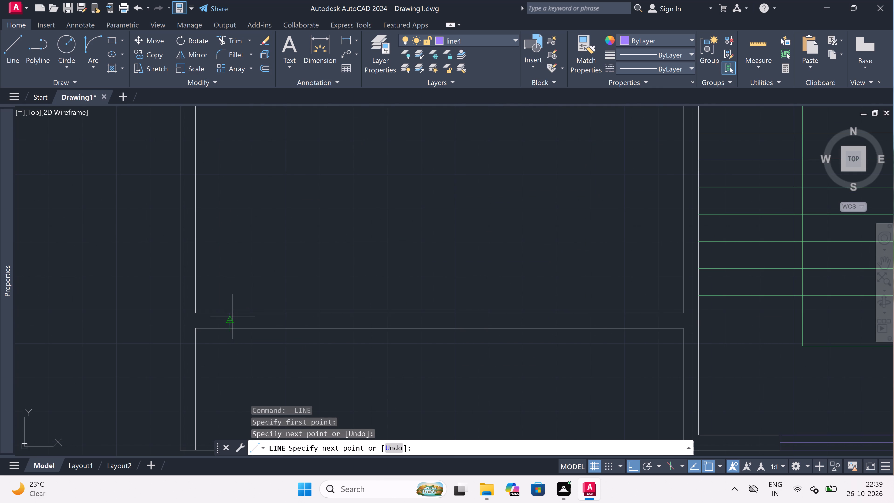
drag(233, 317, 249, 319)
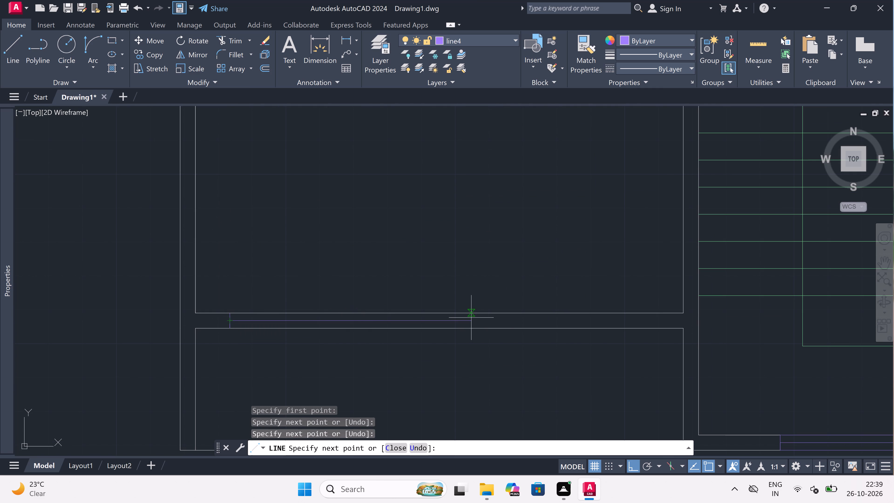
text(5')
key(space)
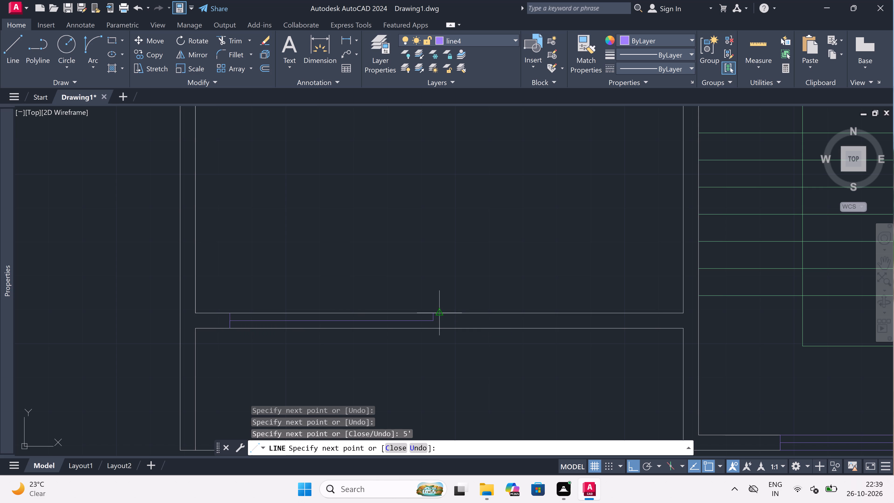
Draw the east jamb of the west unit's south wall window across the full wall thickness at the centre line's end.
click(428, 313)
scroll(432, 313, up, 2)
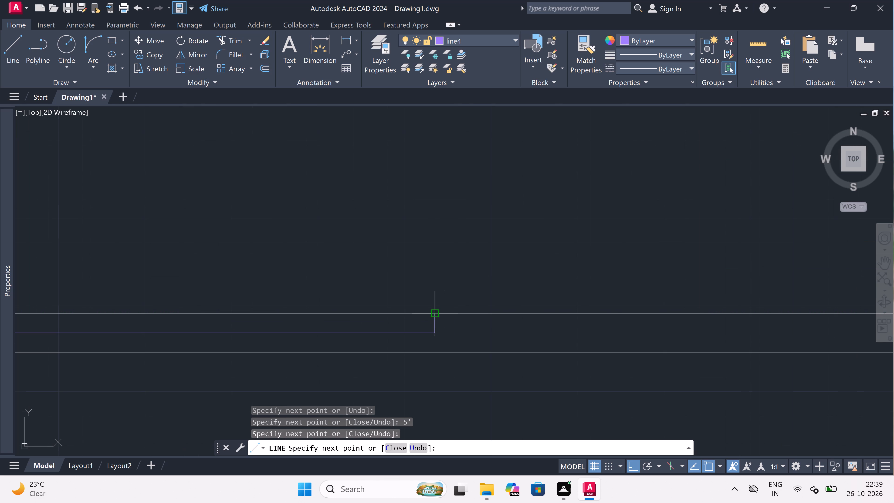
click(435, 351)
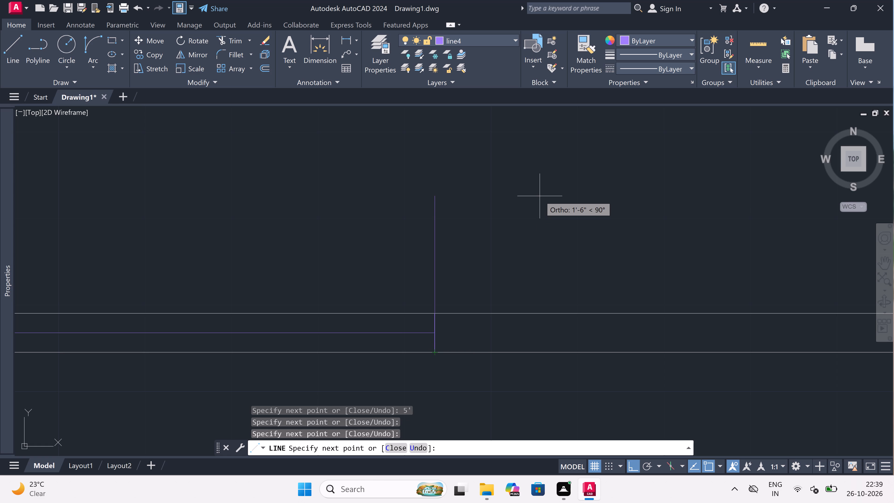
key(Escape)
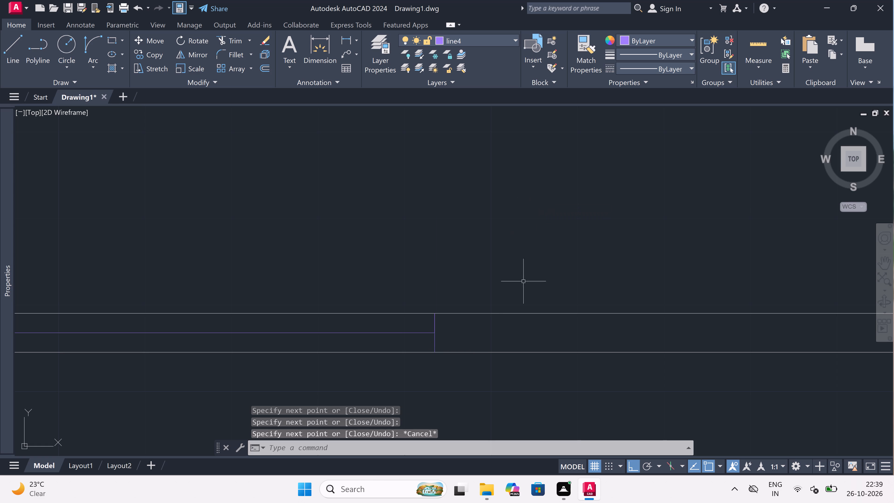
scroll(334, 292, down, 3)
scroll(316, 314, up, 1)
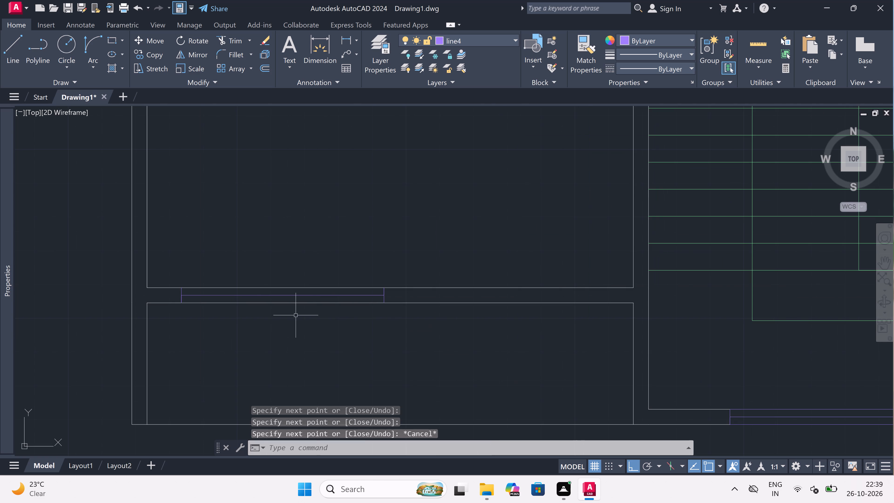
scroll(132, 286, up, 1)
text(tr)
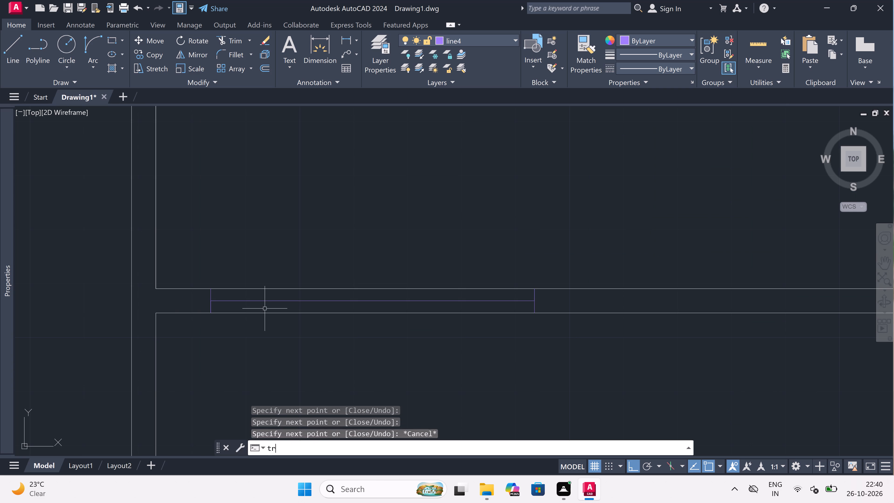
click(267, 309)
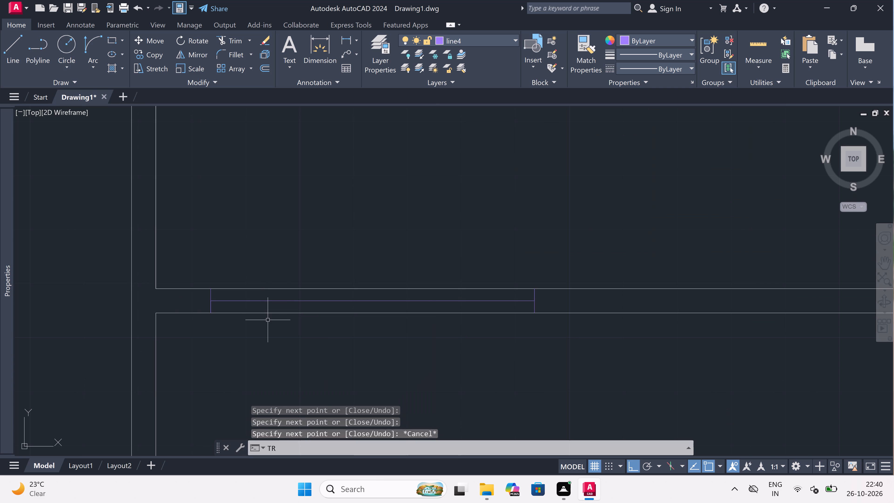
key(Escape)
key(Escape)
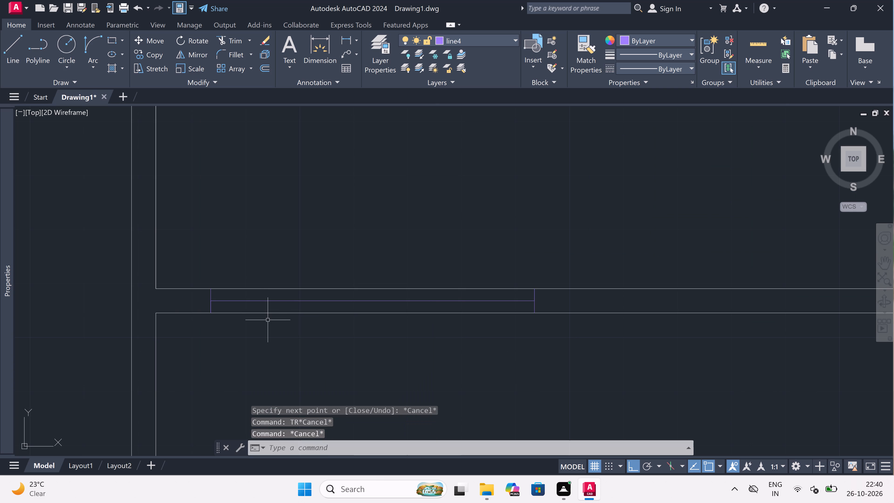
Trim the outer and inner wall lines between the two jambs of the west unit's south wall window.
text(tr)
key(space)
click(282, 312)
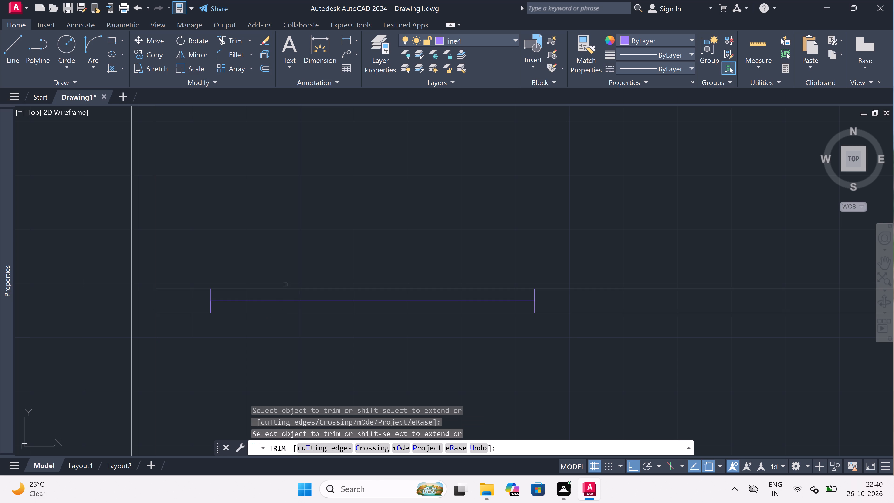
click(285, 292)
click(285, 283)
key(Escape)
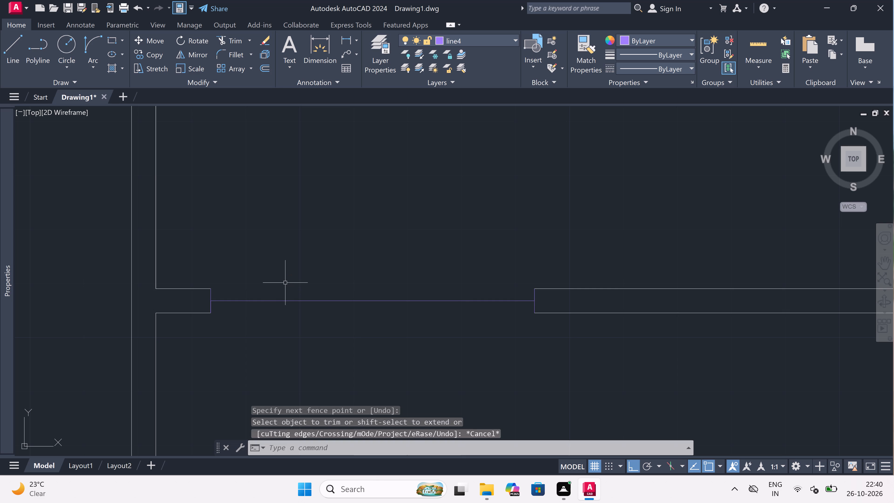
Draw the inner and outer face lines of the west unit's south wall window between the corners of its two jambs.
text(l)
key(space)
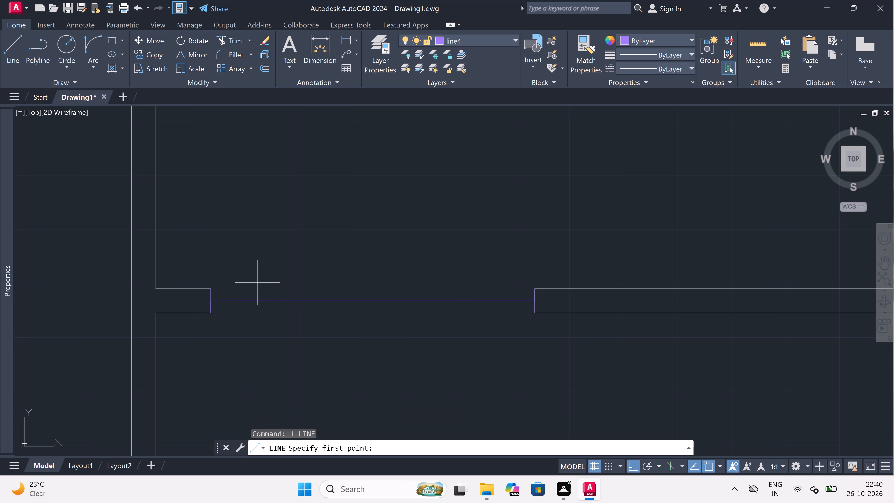
drag(211, 286, 228, 285)
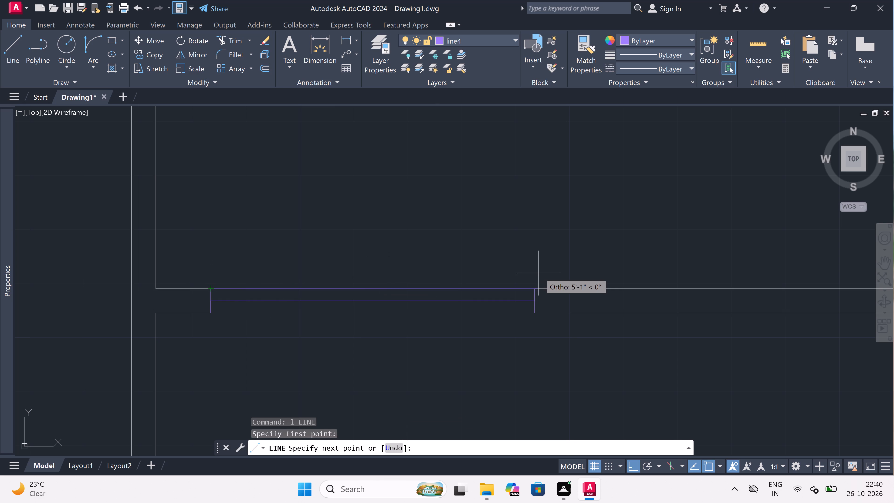
click(538, 287)
key(Escape)
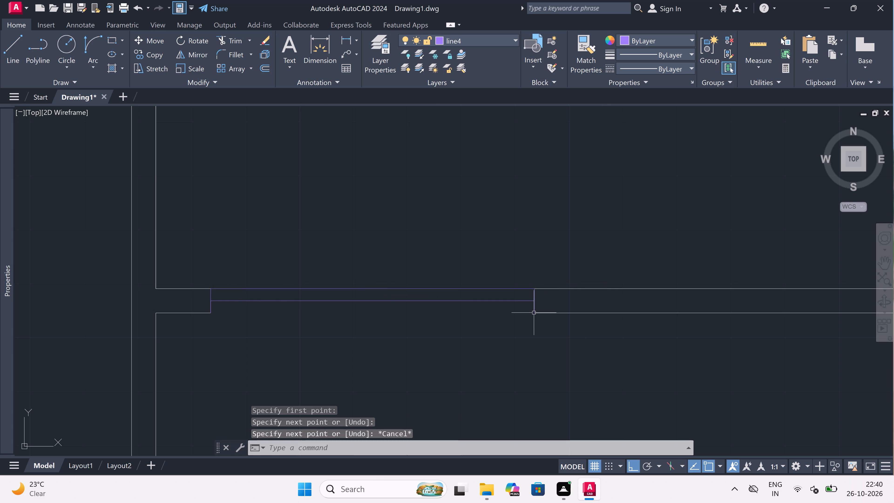
key(space)
drag(533, 313, 526, 313)
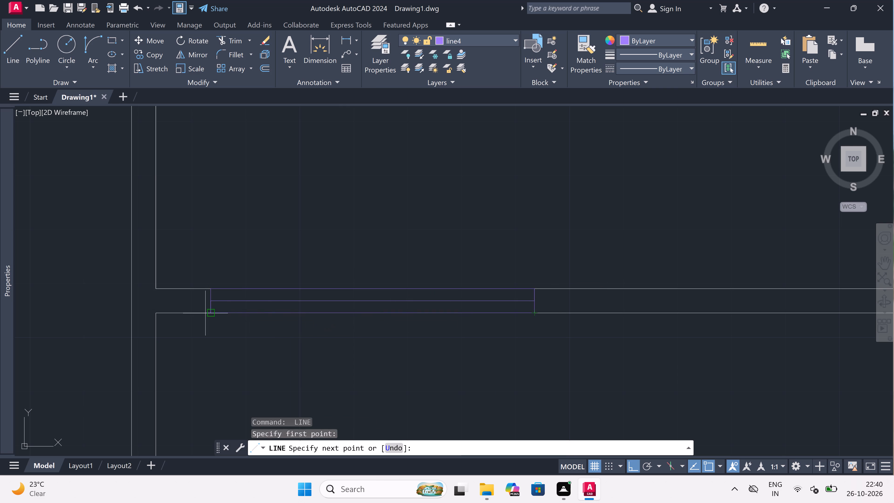
drag(205, 313, 215, 311)
key(Escape)
Draw a south jamb across the west wall of the west unit's southern large room and a 5' centre line running north from its midpoint.
scroll(362, 318, down, 1)
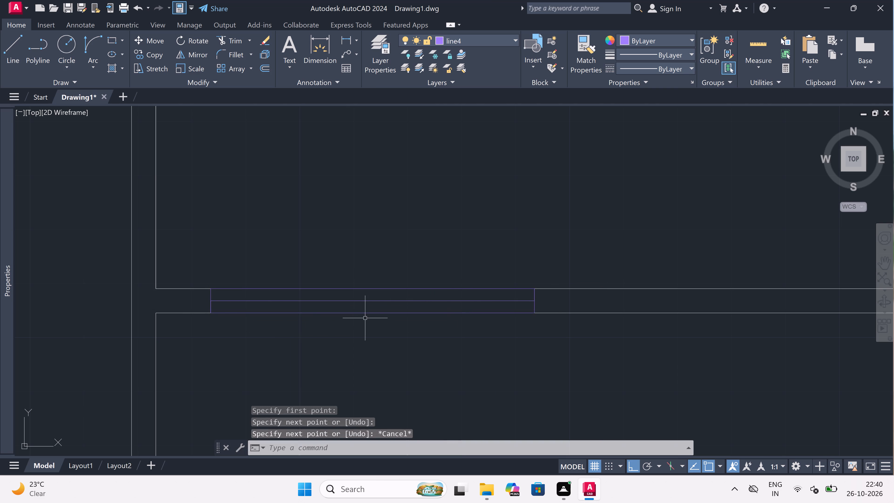
scroll(362, 318, down, 4)
scroll(356, 291, up, 2)
key(space)
scroll(316, 291, up, 2)
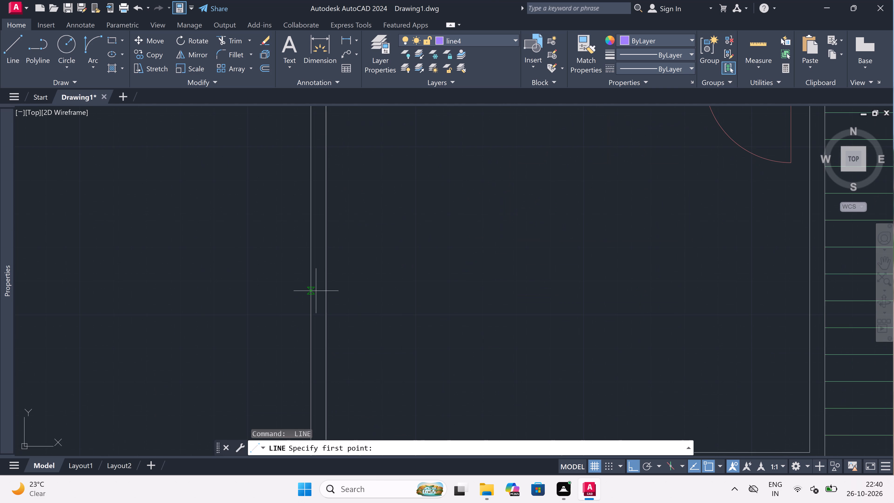
drag(309, 341, 319, 341)
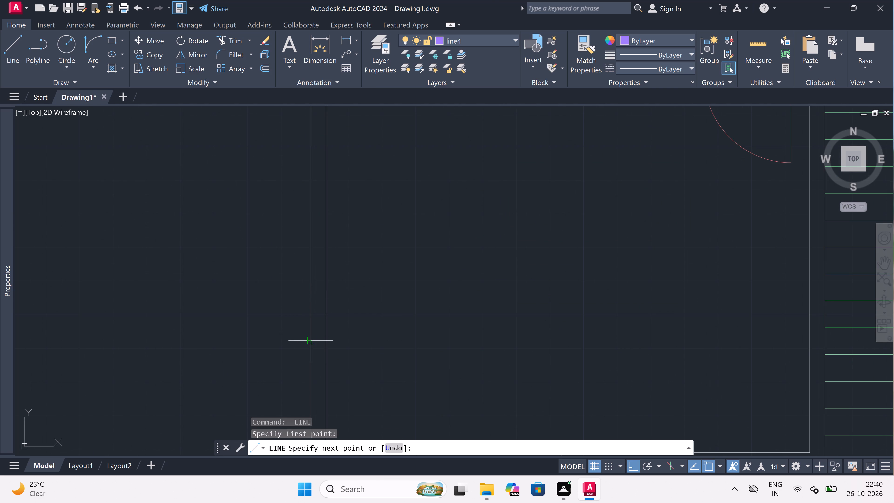
click(328, 339)
scroll(323, 339, up, 3)
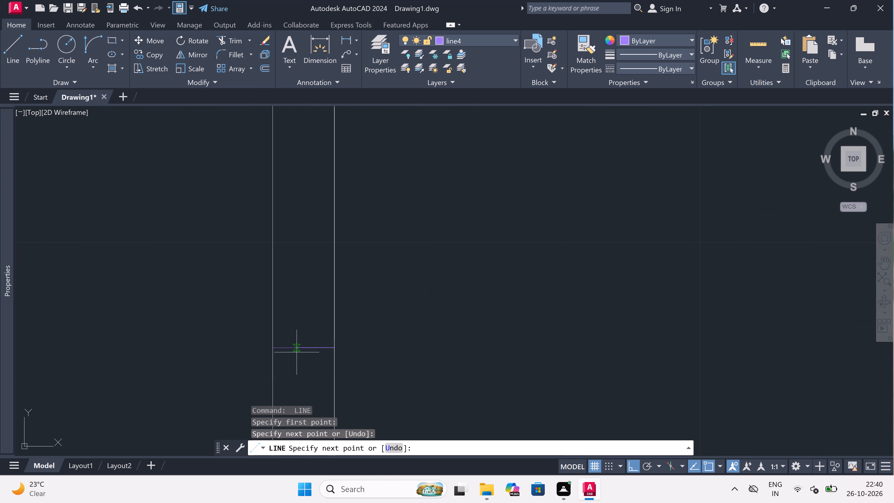
drag(303, 348, 328, 250)
text(5')
key(space)
Draw the north jamb of this west wall window across the full wall thickness at the centre line's end.
scroll(365, 151, down, 6)
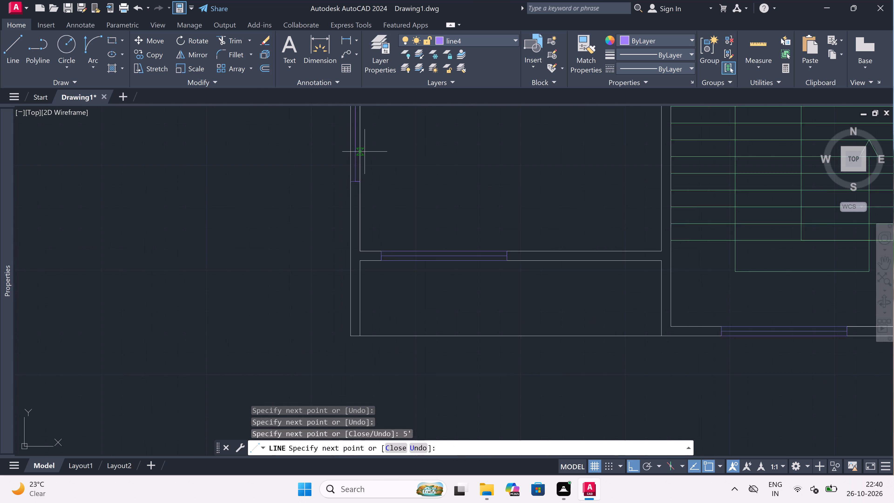
scroll(365, 152, down, 2)
scroll(358, 130, up, 6)
scroll(382, 142, down, 3)
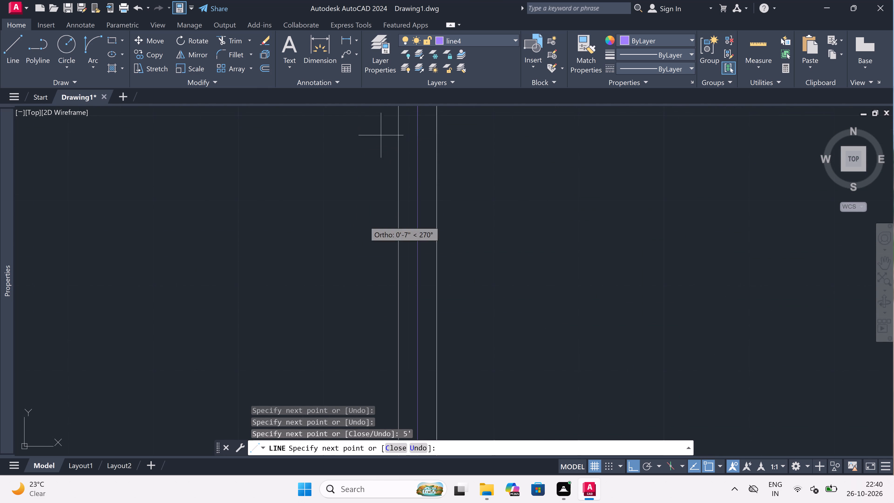
scroll(338, 265, down, 3)
scroll(359, 226, up, 4)
scroll(306, 271, up, 2)
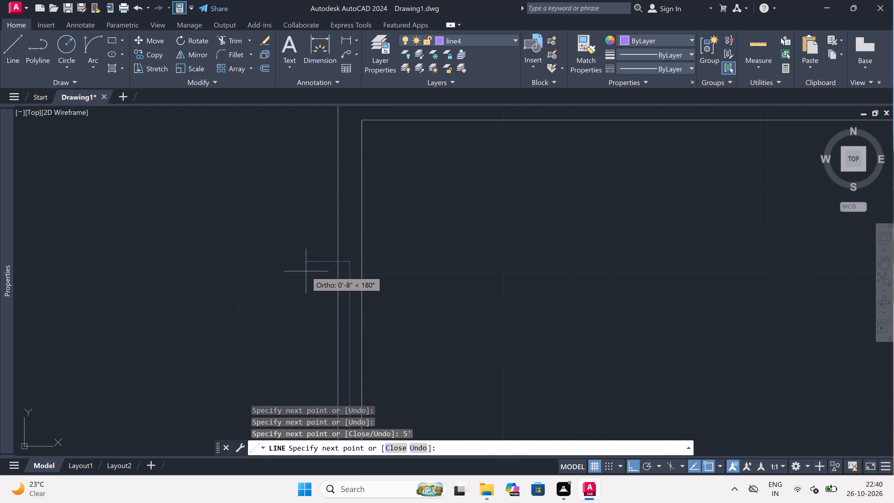
scroll(345, 269, up, 3)
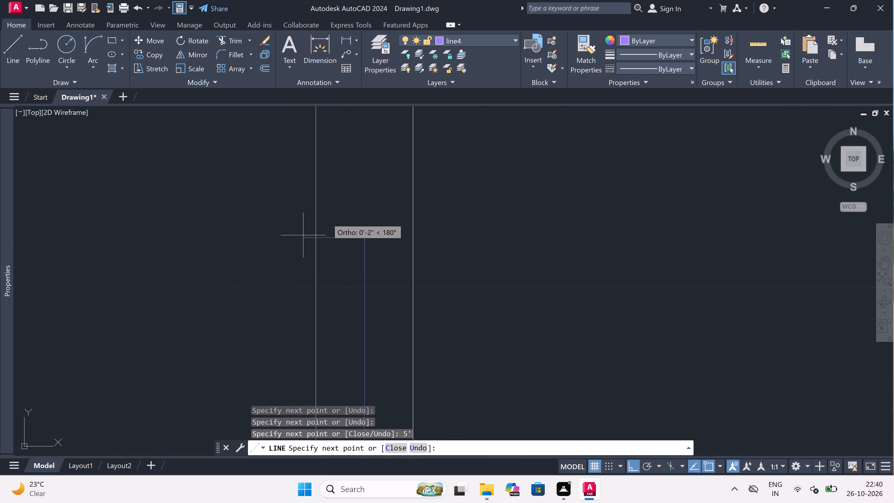
drag(315, 235, 320, 235)
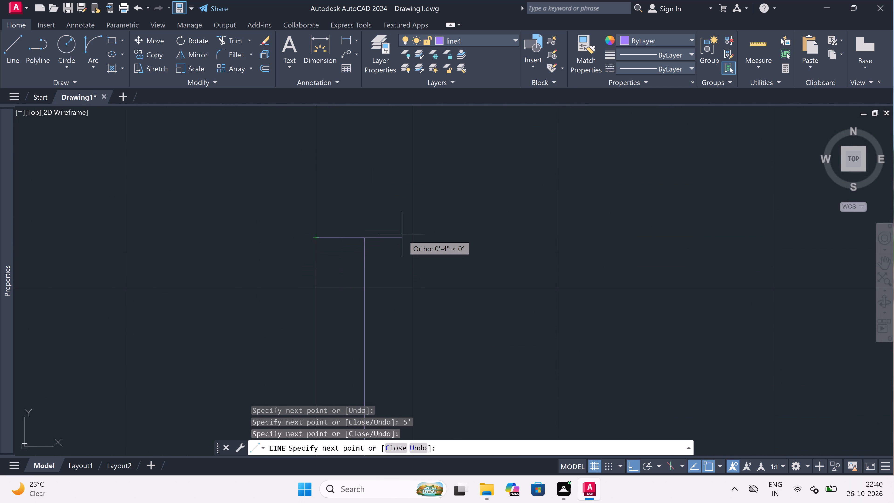
click(411, 243)
key(Escape)
Trim the inner and outer wall lines between the two jambs of the southern large room's west wall window.
scroll(411, 242, down, 5)
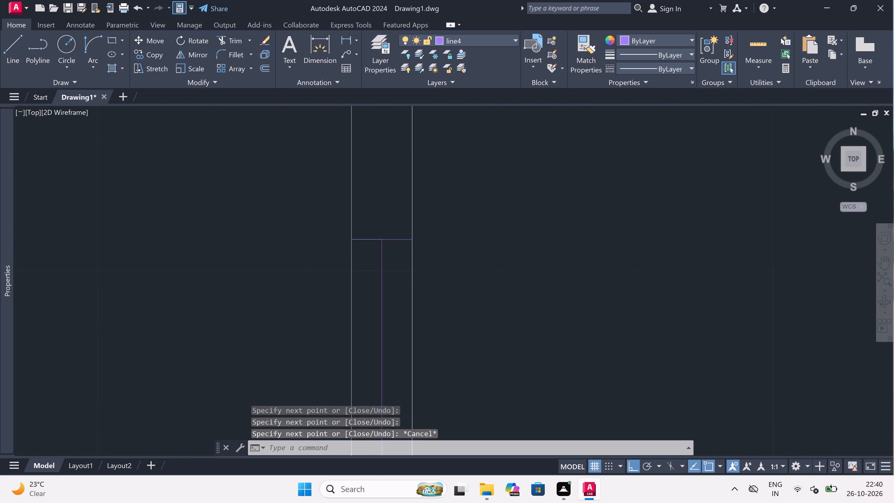
scroll(409, 266, down, 3)
scroll(407, 287, up, 2)
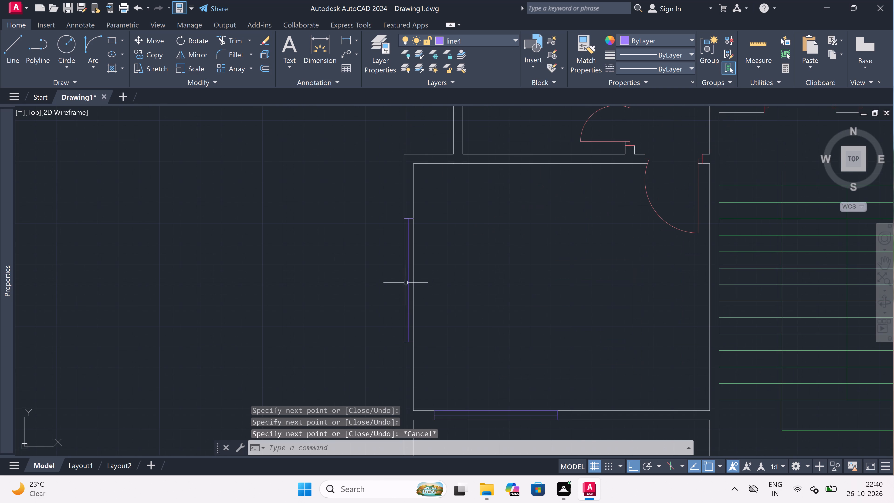
text(tr)
key(space)
scroll(416, 265, up, 2)
scroll(409, 263, down, 2)
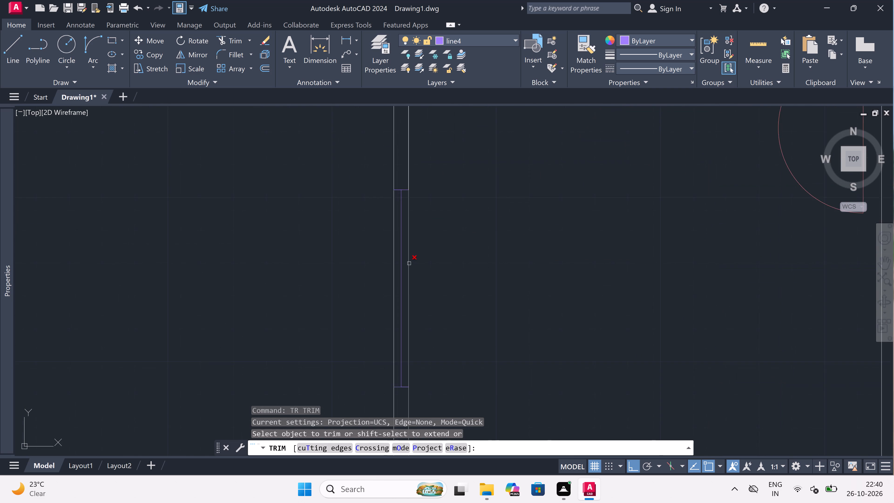
click(409, 263)
click(409, 263)
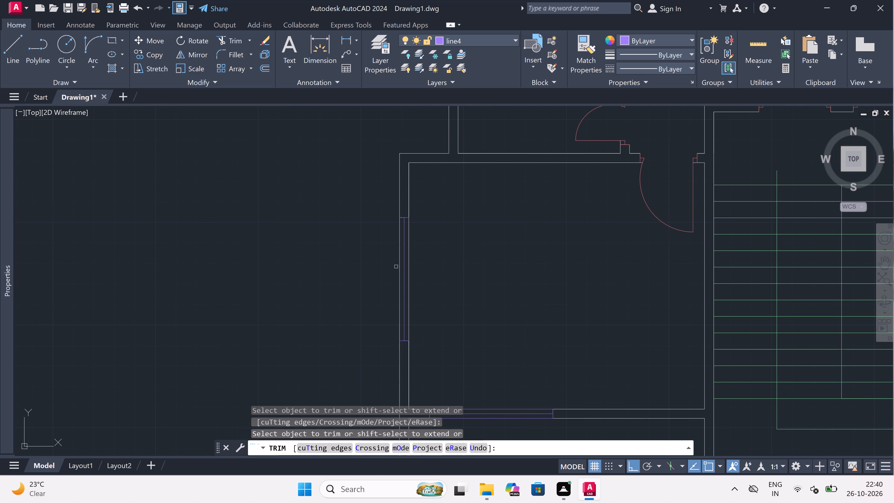
double_click(400, 265)
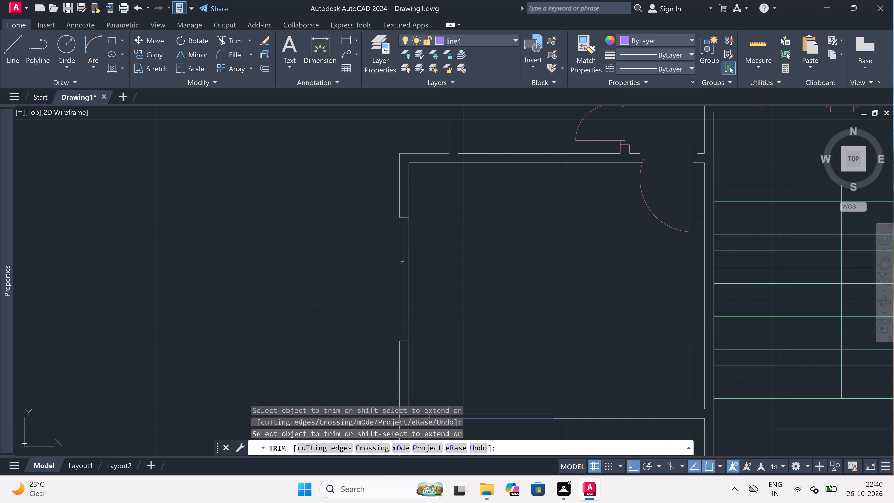
double_click(410, 259)
key(Escape)
Draw the outer and inner face lines of the southern large room's west wall window between its jamb corners.
text(l)
key(space)
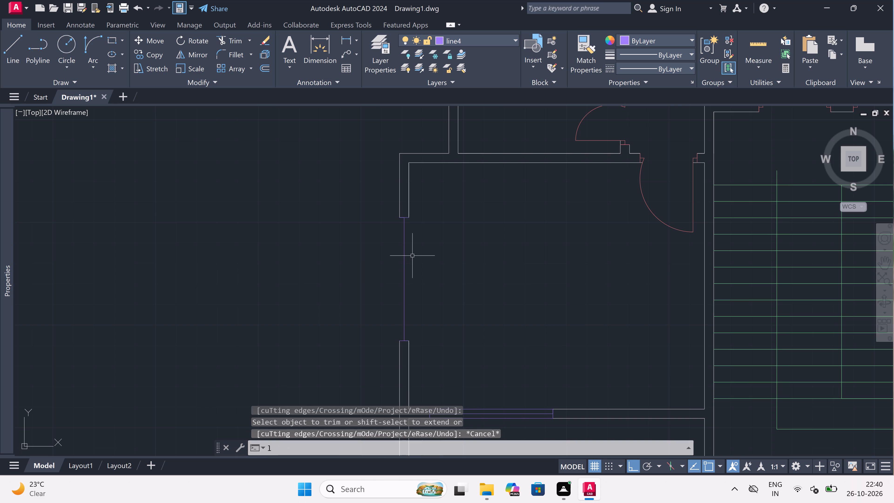
scroll(394, 350, up, 1)
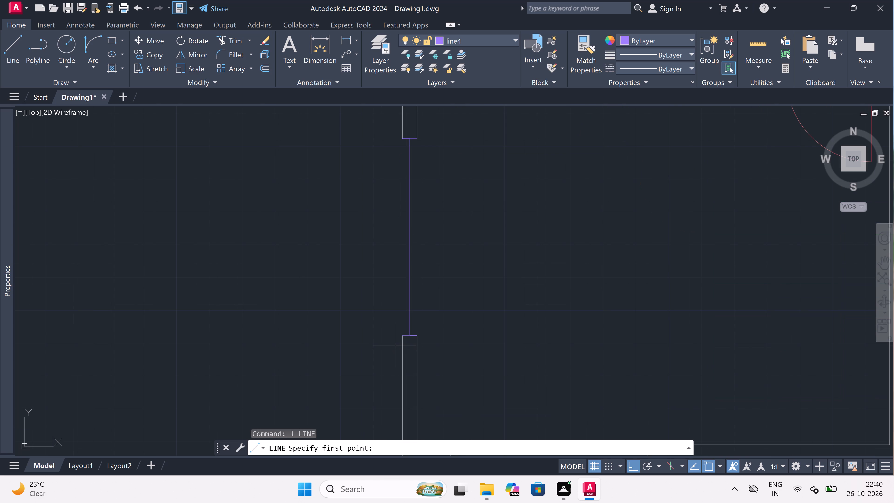
click(406, 331)
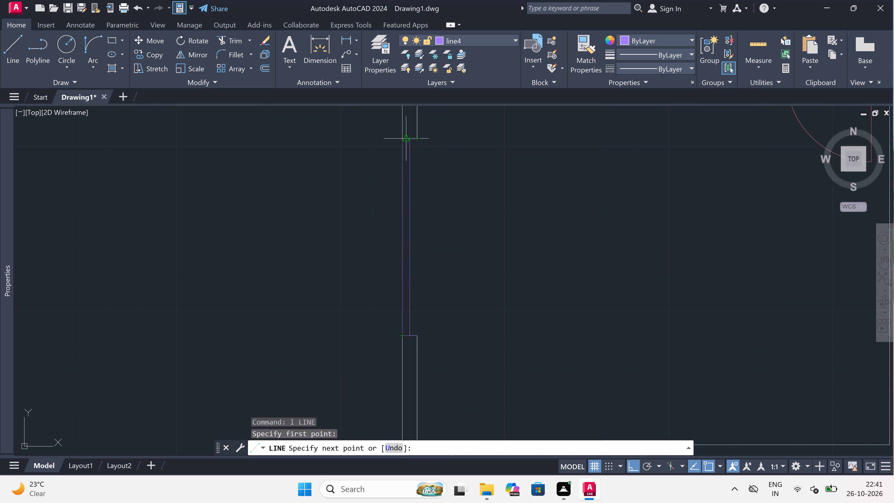
scroll(396, 138, up, 2)
click(414, 137)
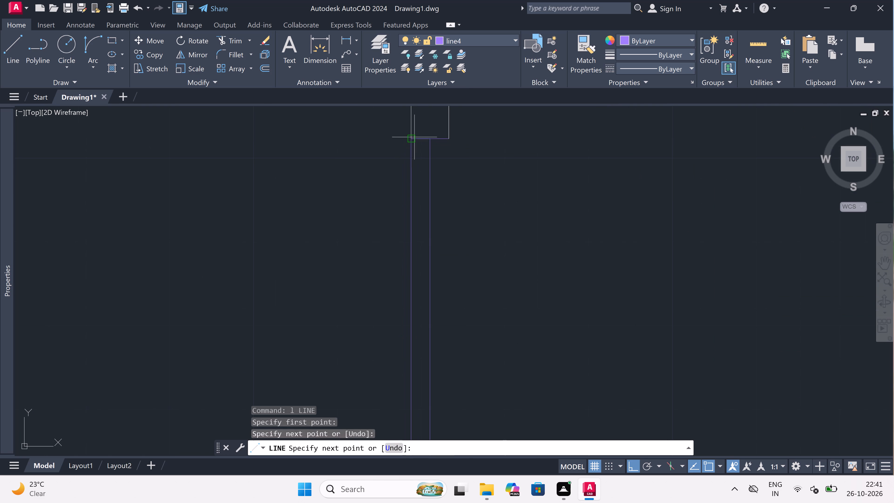
key(Escape)
key(space)
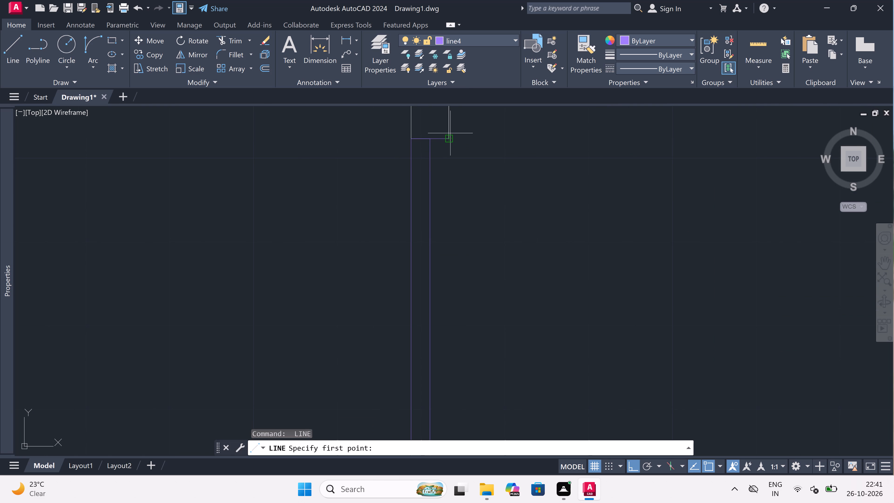
click(450, 133)
scroll(450, 133, down, 3)
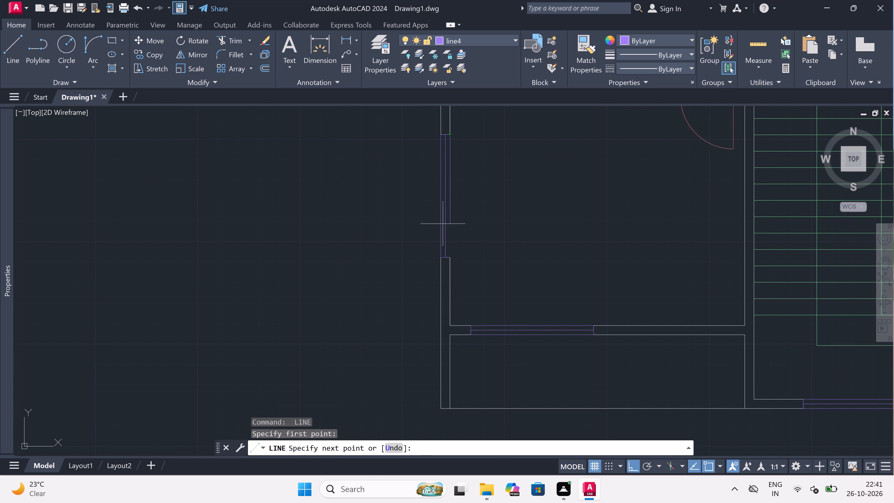
scroll(450, 239, up, 3)
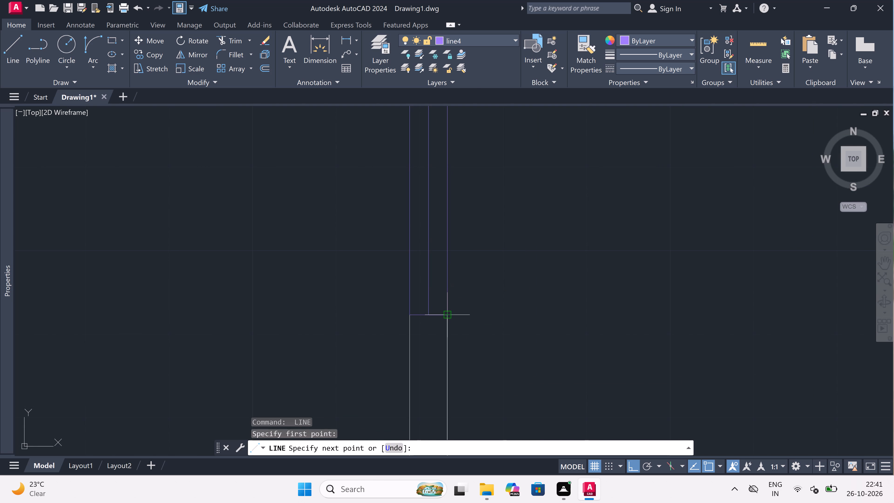
click(447, 312)
key(Escape)
Draw a north jamb across the west wall of the west unit's northern small room and a 2' centre line running south from its midpoint.
scroll(297, 264, down, 5)
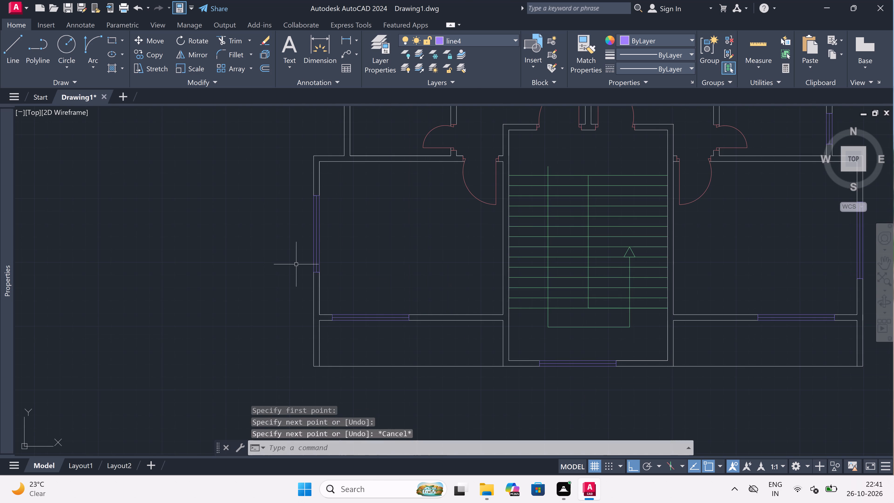
key(space)
scroll(296, 264, down, 3)
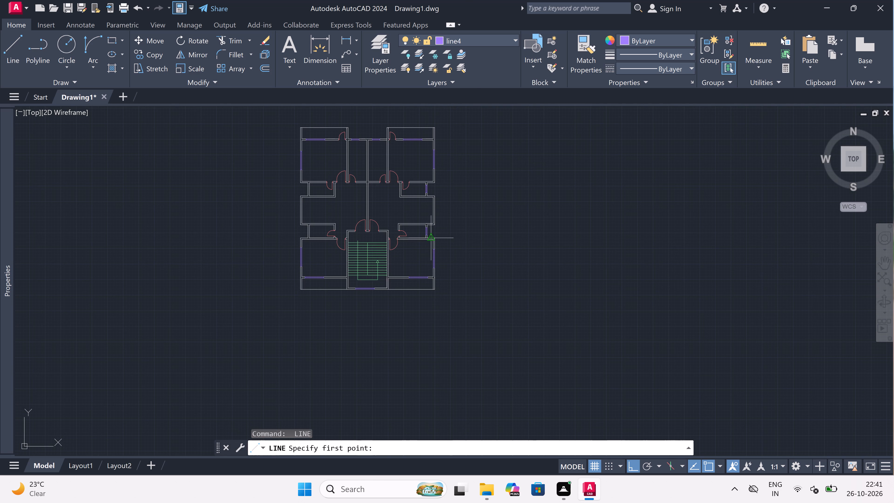
scroll(265, 182, up, 2)
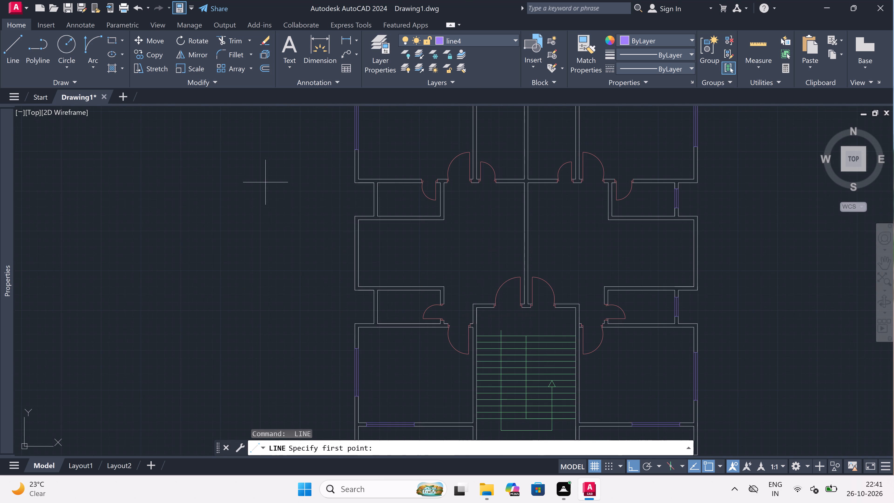
scroll(382, 183, up, 2)
scroll(354, 187, up, 1)
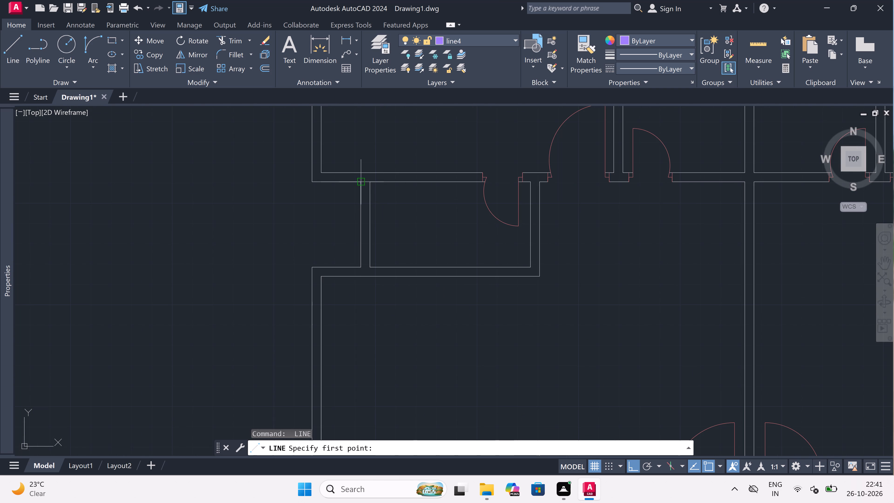
scroll(354, 187, up, 1)
click(367, 217)
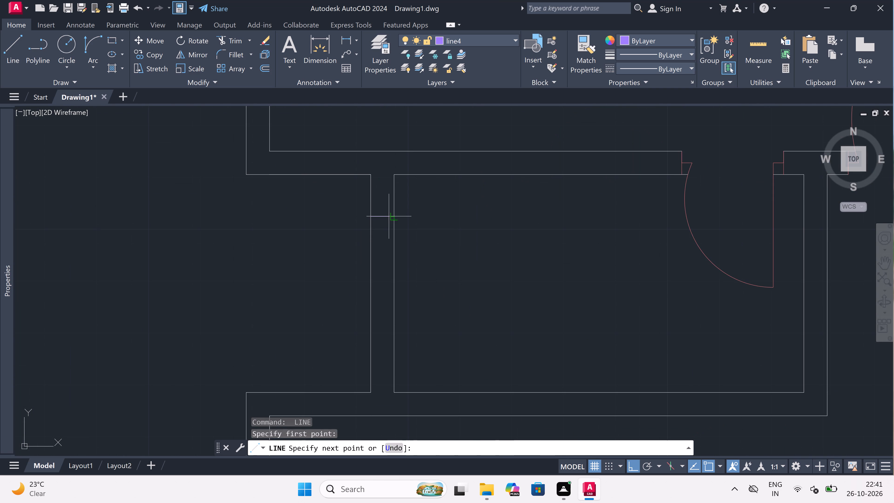
click(389, 216)
click(383, 218)
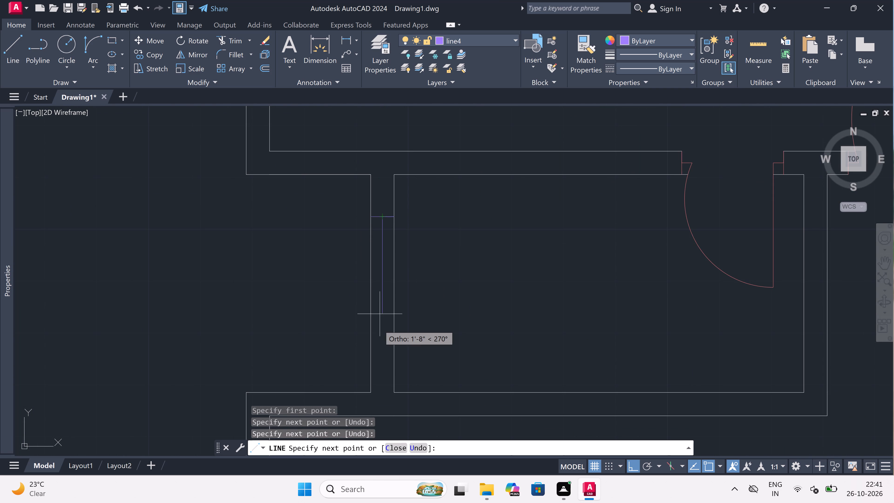
text(2')
key(space)
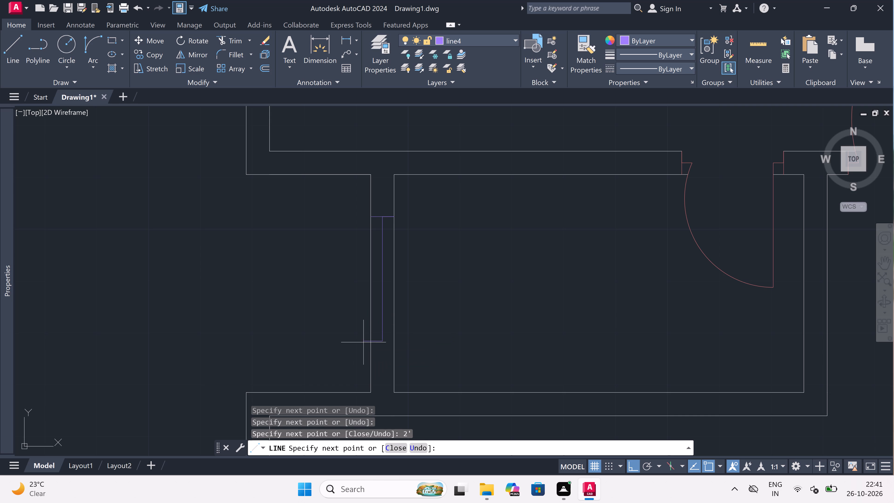
Draw the south jamb of the northern small room's window across the full wall thickness at the centre line's end.
click(369, 342)
click(393, 340)
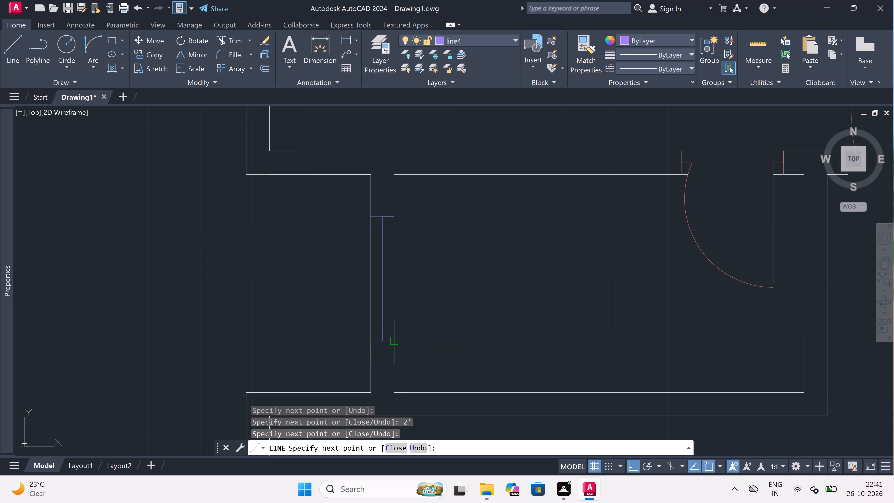
Trim the inner and outer wall lines between the two jambs of the northern small room's west wall window.
key(Escape)
text(trr)
key(space)
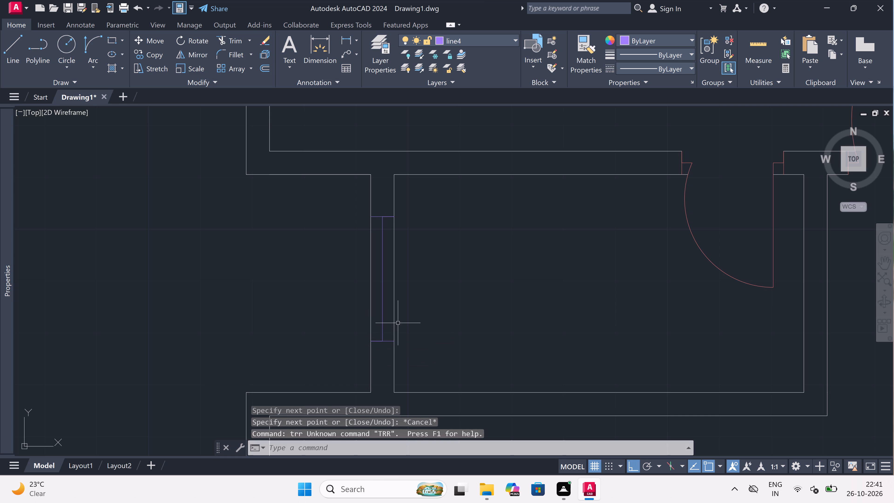
key(Escape)
key(Escape)
text(tr)
key(space)
click(395, 319)
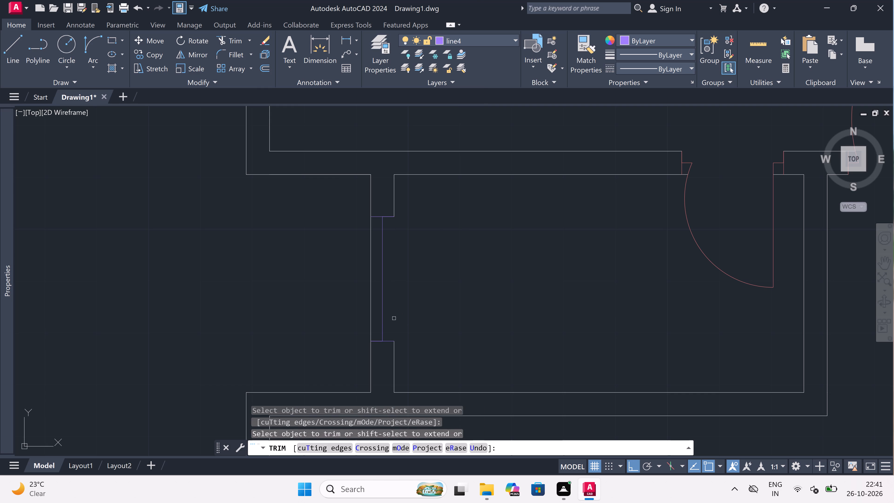
click(373, 304)
click(348, 310)
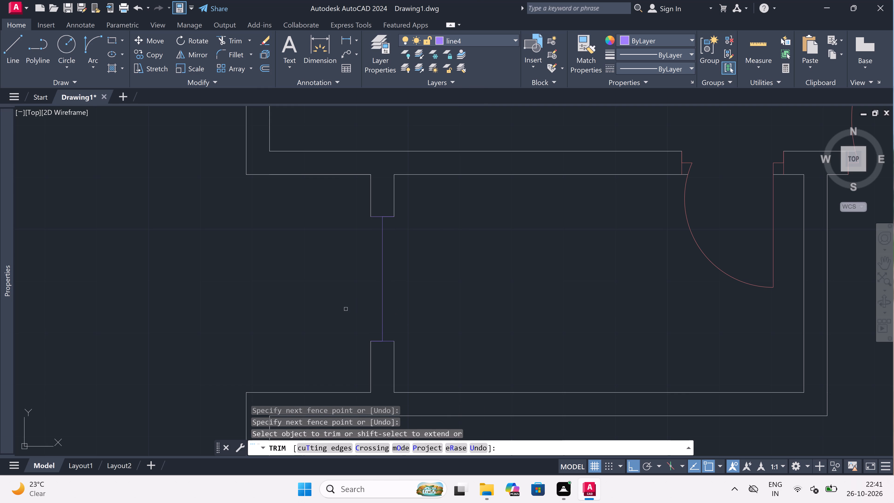
key(Escape)
Draw the outer and inner face lines of the northern small room's west wall window between its jamb corners.
text(l)
key(space)
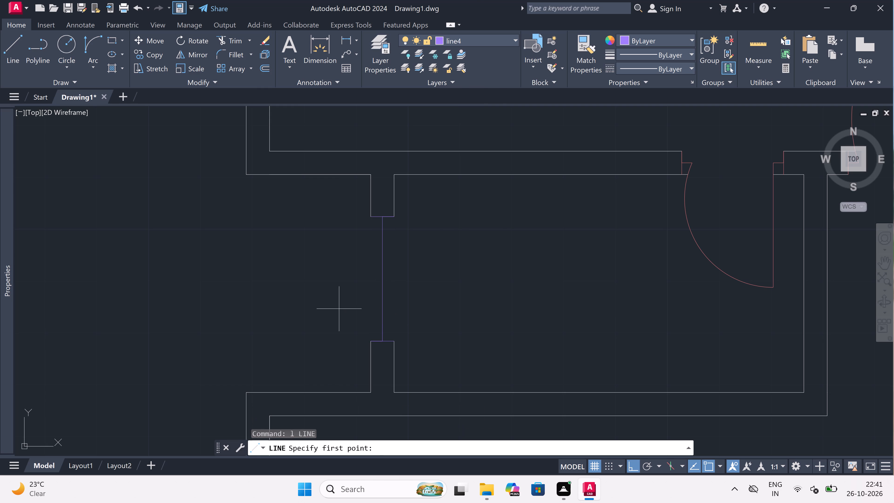
click(369, 220)
click(370, 345)
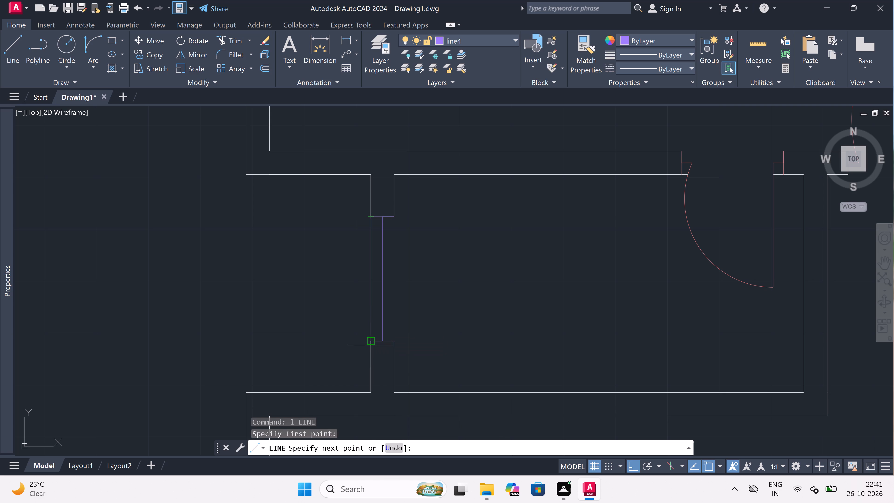
key(Escape)
key(space)
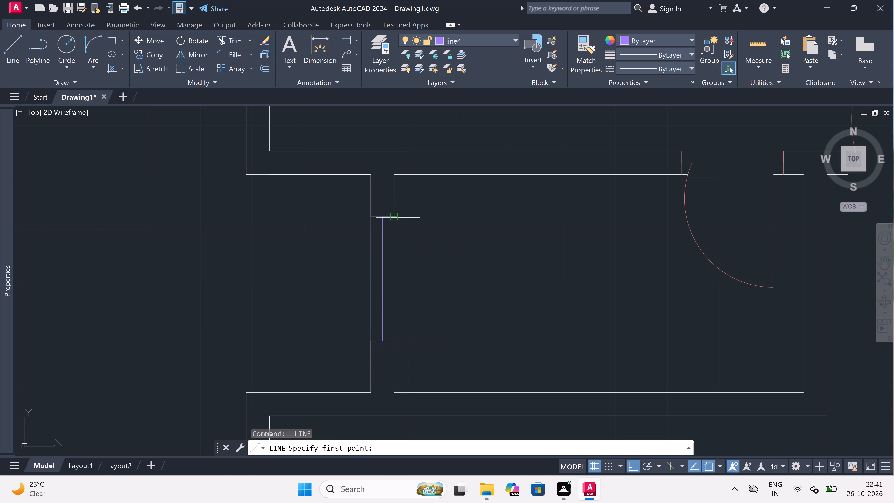
drag(398, 218, 396, 227)
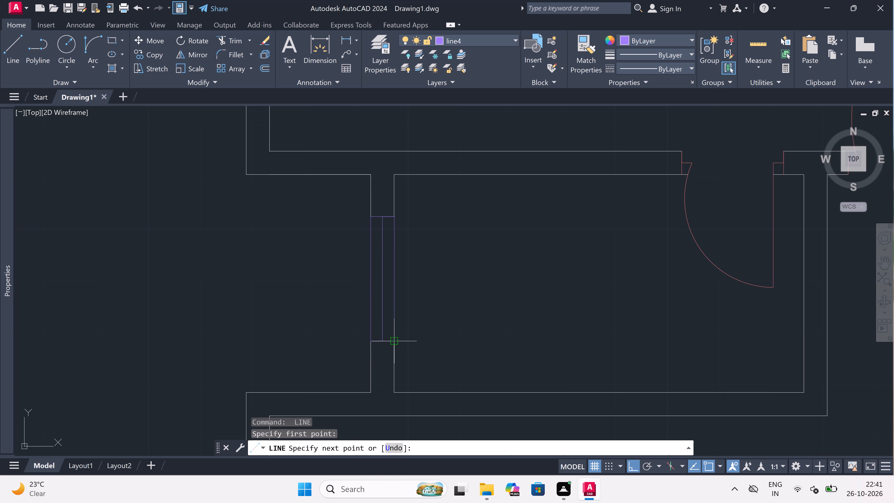
drag(392, 340, 401, 315)
key(Escape)
Draw a north jamb across the west wall of the west unit's southern small room and a 2' centre line running south from its midpoint.
scroll(401, 215, down, 7)
key(space)
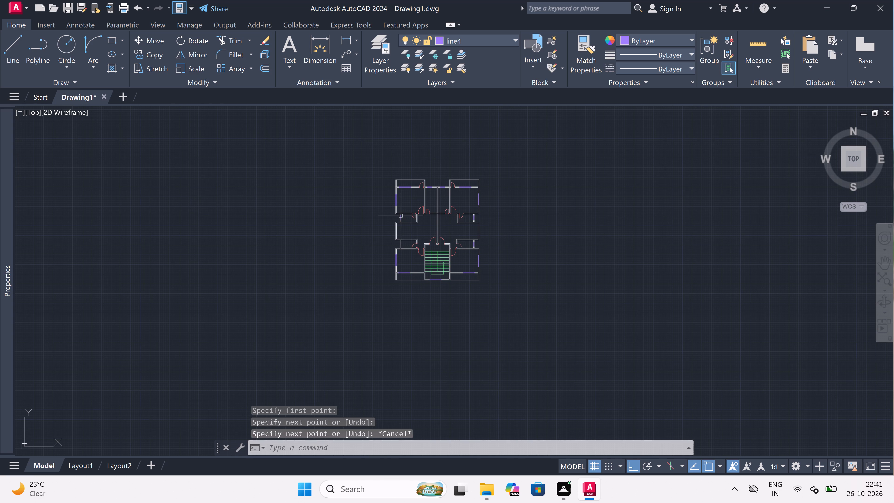
scroll(399, 241, up, 5)
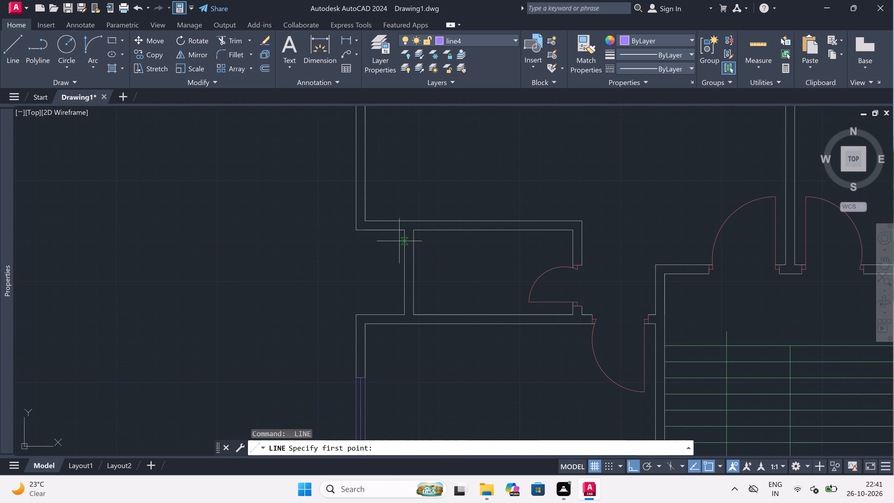
scroll(397, 264, up, 2)
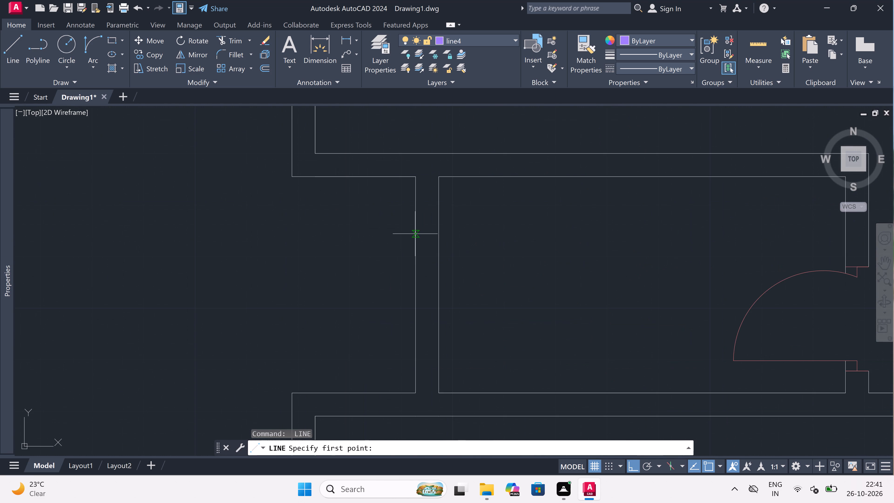
click(417, 221)
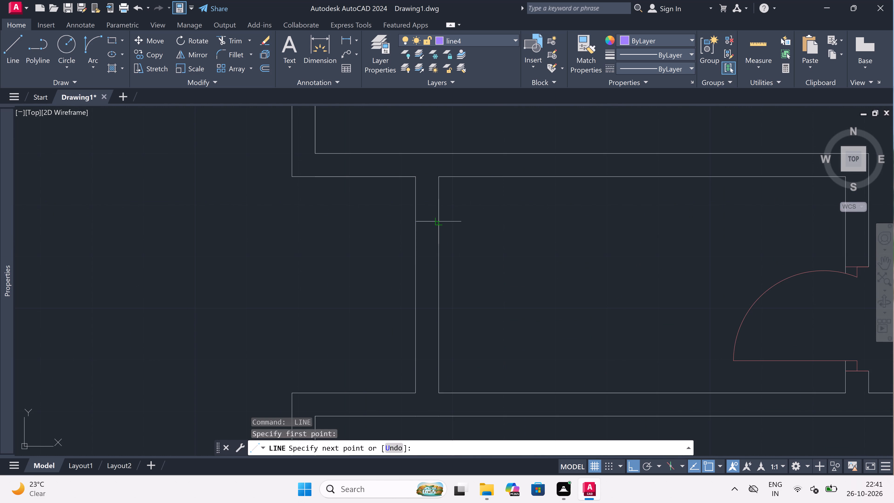
drag(438, 219, 435, 219)
click(423, 221)
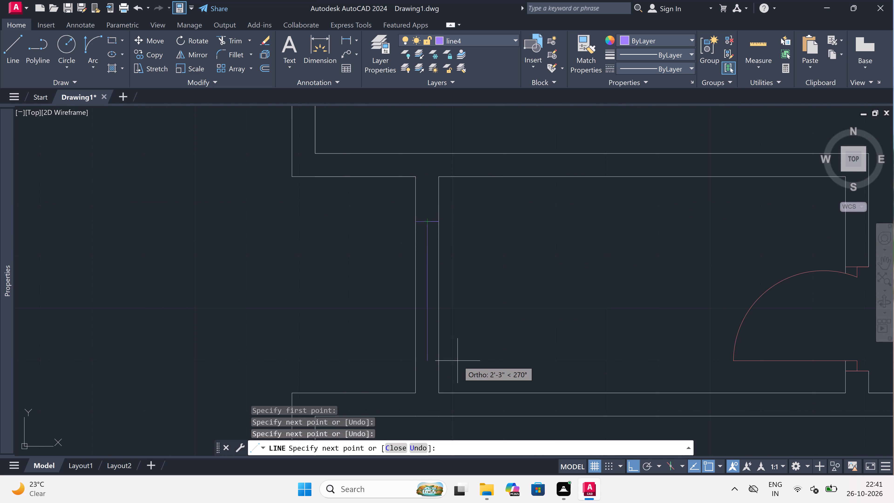
text(2')
key(space)
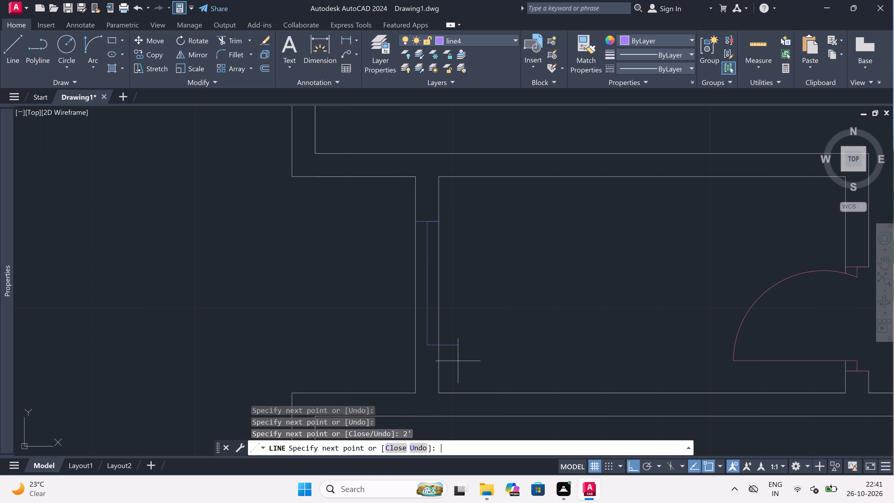
Draw the south jamb of the southern small room's window across the full wall thickness at the centre line's end.
scroll(445, 349, up, 1)
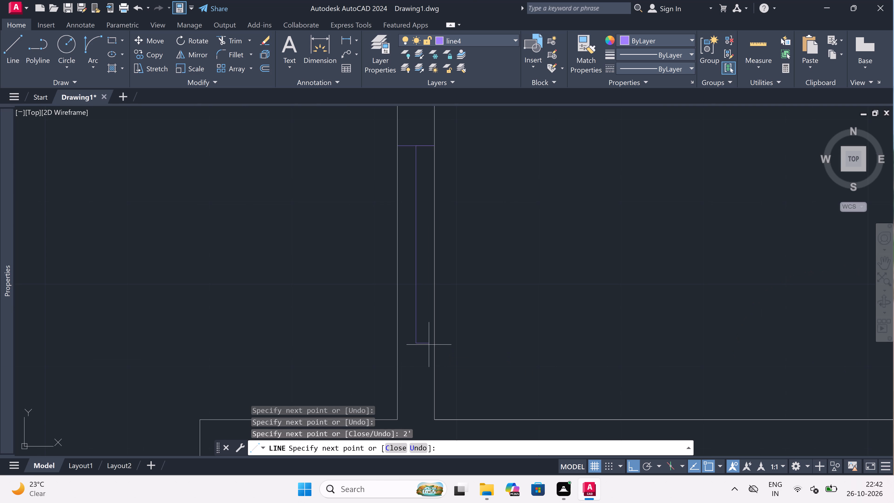
click(436, 343)
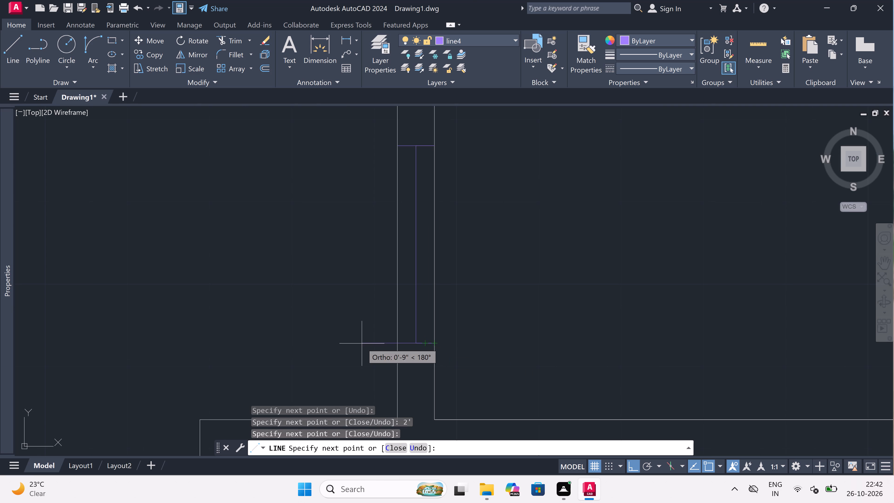
click(396, 343)
key(Escape)
Trim the outer and inner wall lines between the two jambs of the southern small room's west wall window.
text(tr)
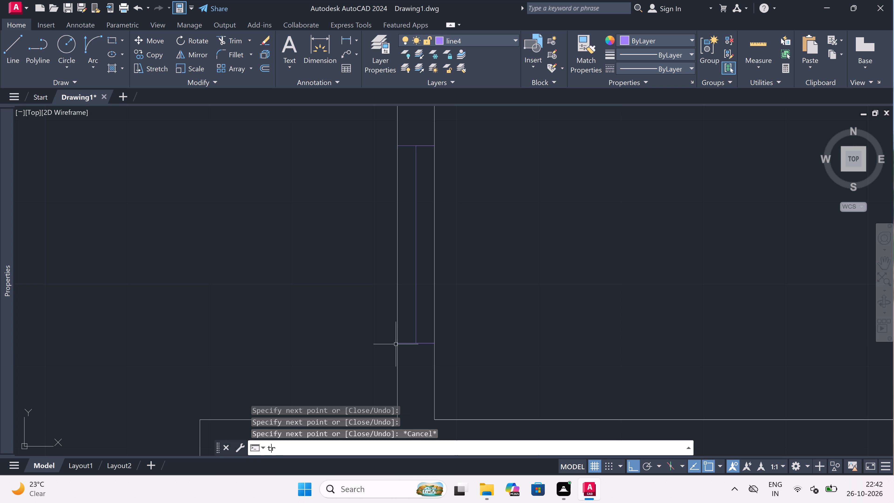
key(space)
click(398, 306)
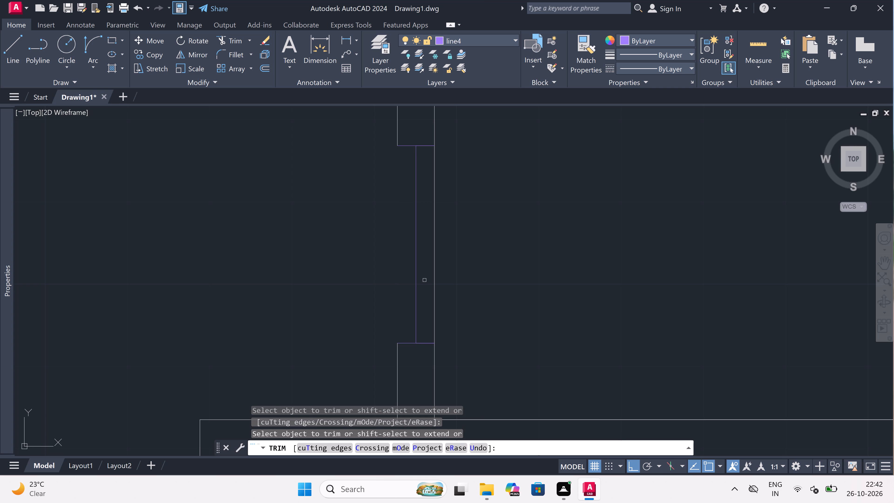
click(438, 273)
click(434, 274)
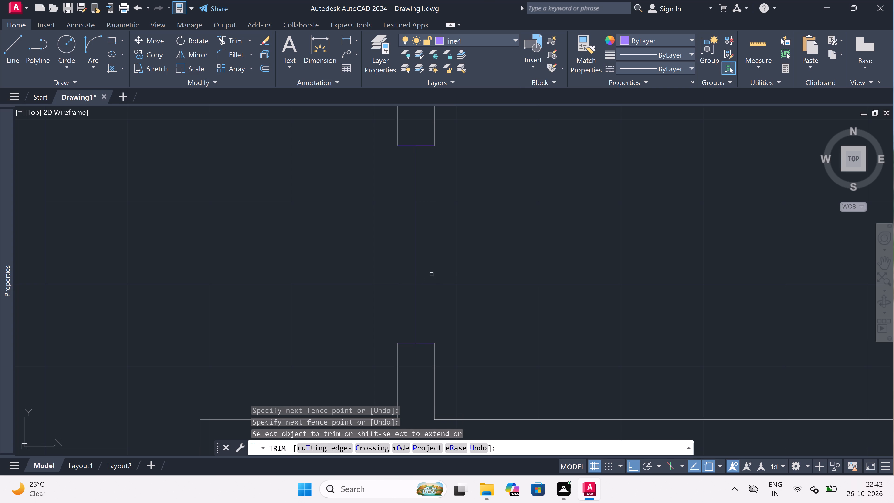
key(Escape)
Draw the inner and outer face lines of the southern small room's west wall window between its jamb corners.
text(l)
key(space)
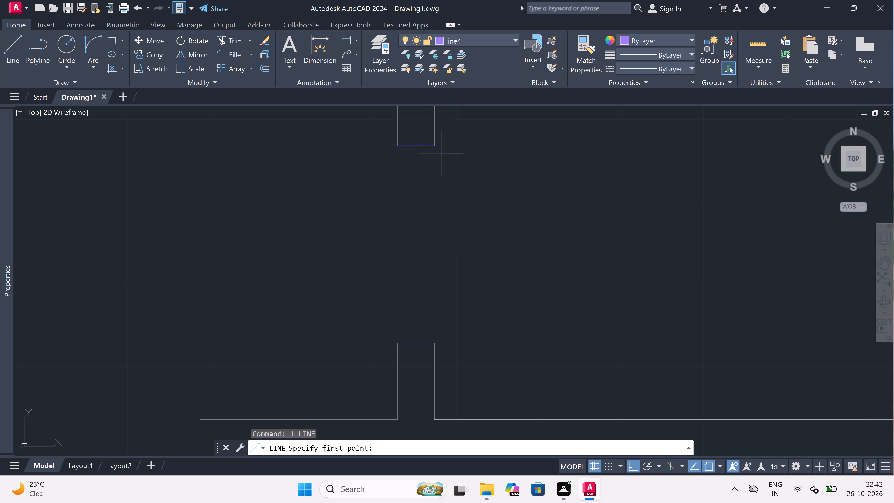
drag(437, 148, 437, 160)
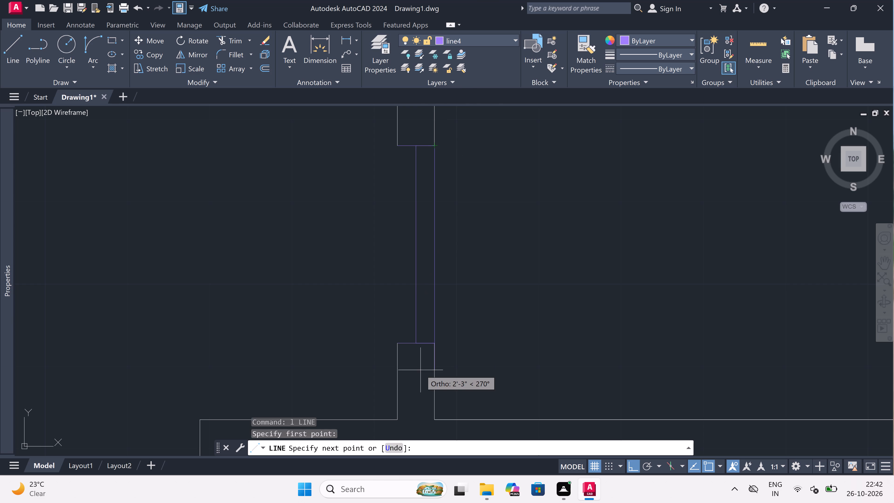
click(432, 345)
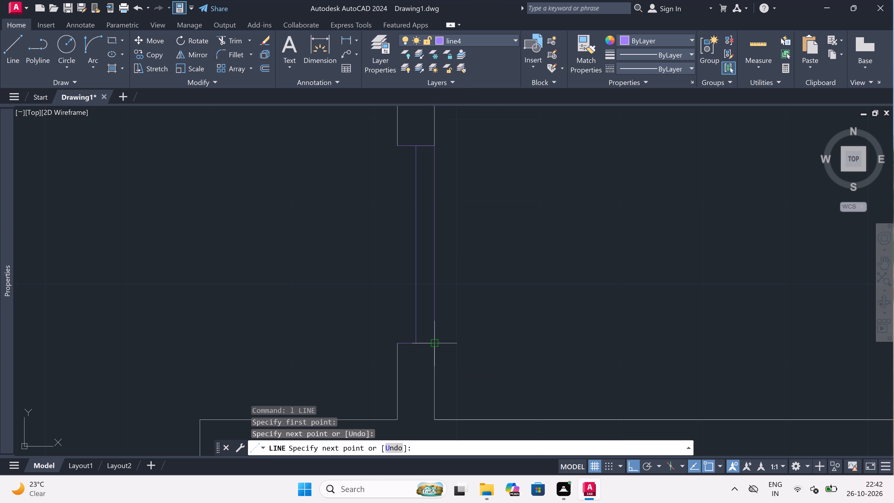
key(Escape)
key(space)
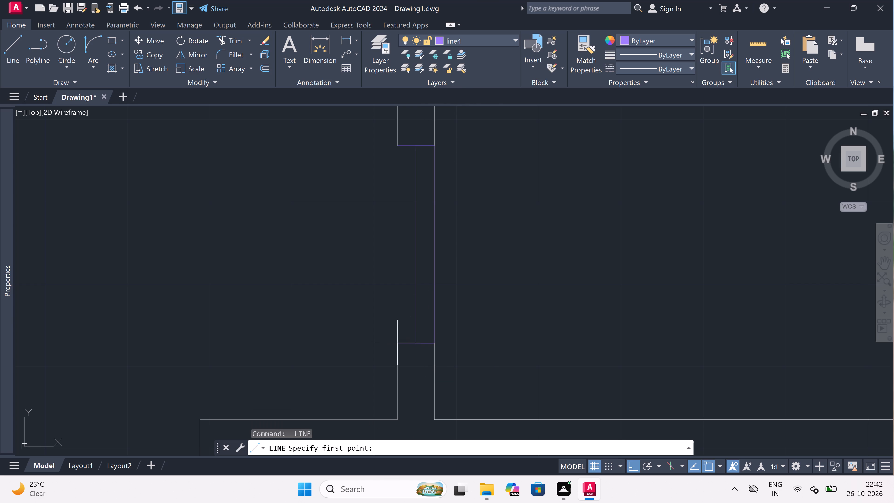
drag(403, 343, 404, 326)
key(Escape)
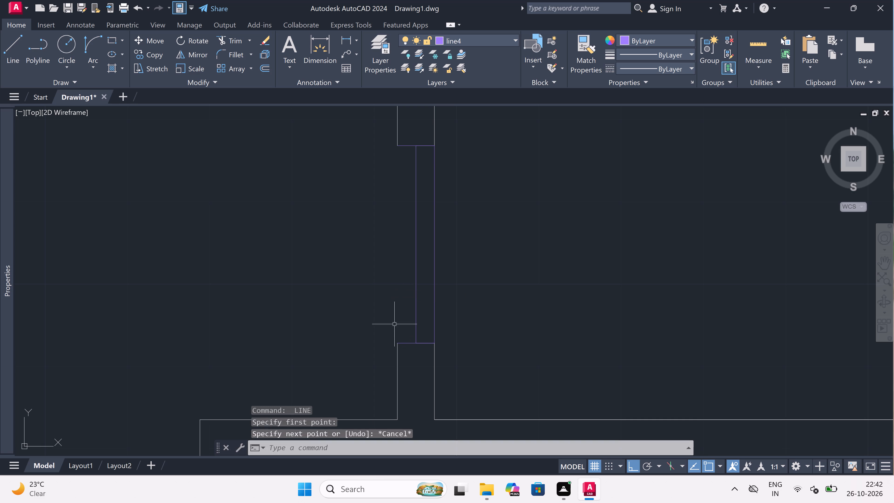
key(space)
drag(395, 344, 395, 340)
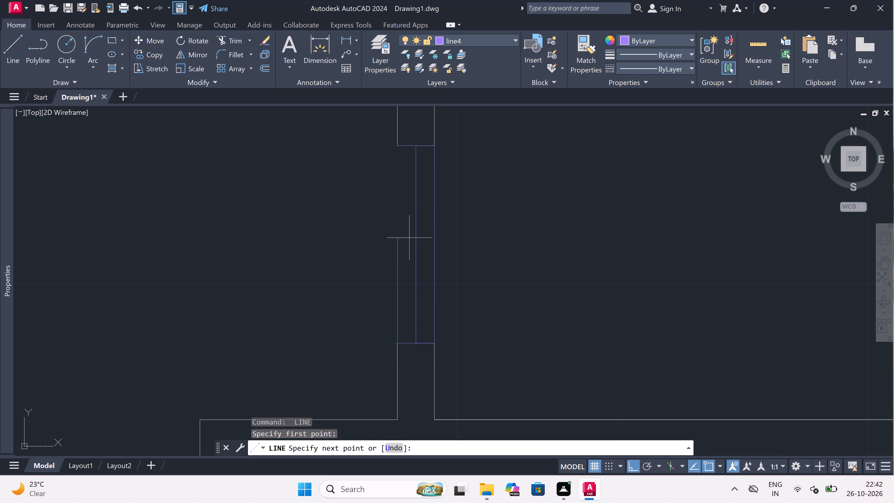
click(398, 142)
key(Escape)
Draw a south jamb across the west wall of the west unit's central room and start the window's centre line at its midpoint.
scroll(370, 320, down, 4)
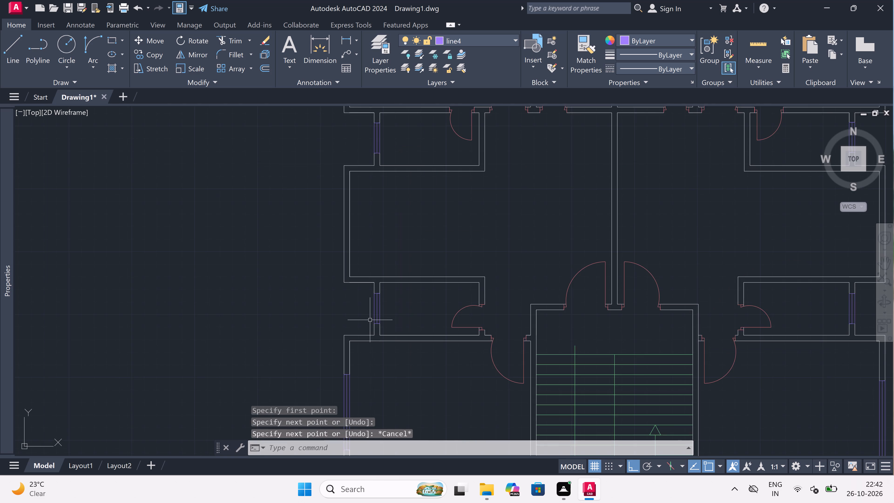
scroll(370, 320, down, 3)
scroll(375, 293, up, 2)
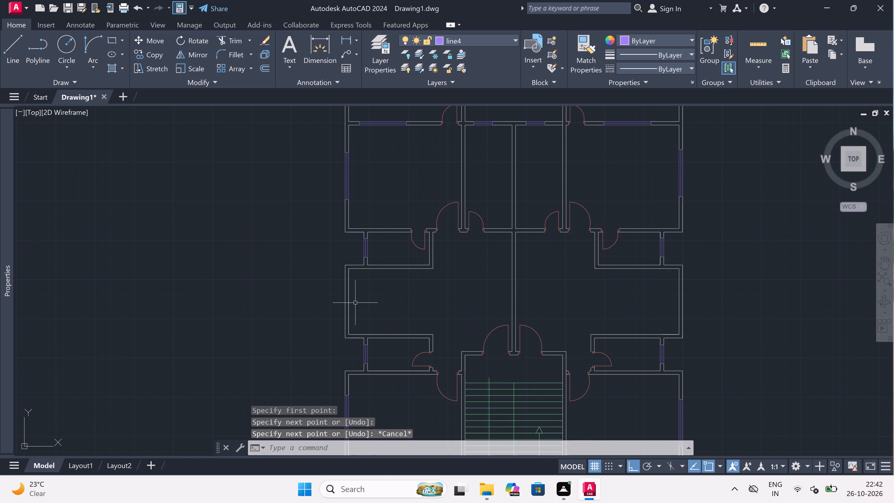
key(space)
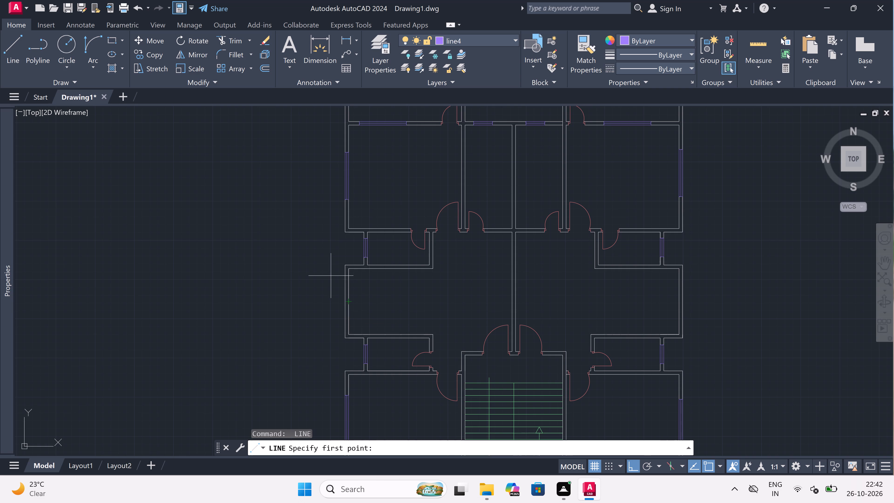
scroll(339, 297, up, 2)
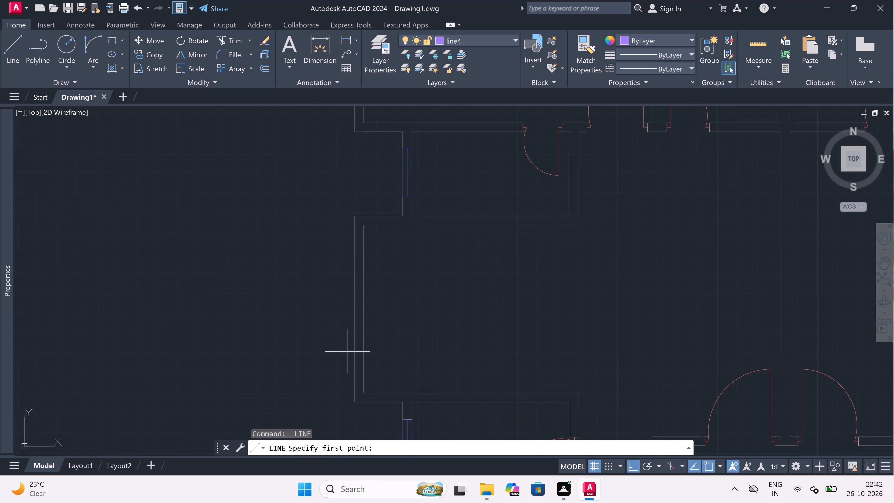
scroll(350, 354, up, 1)
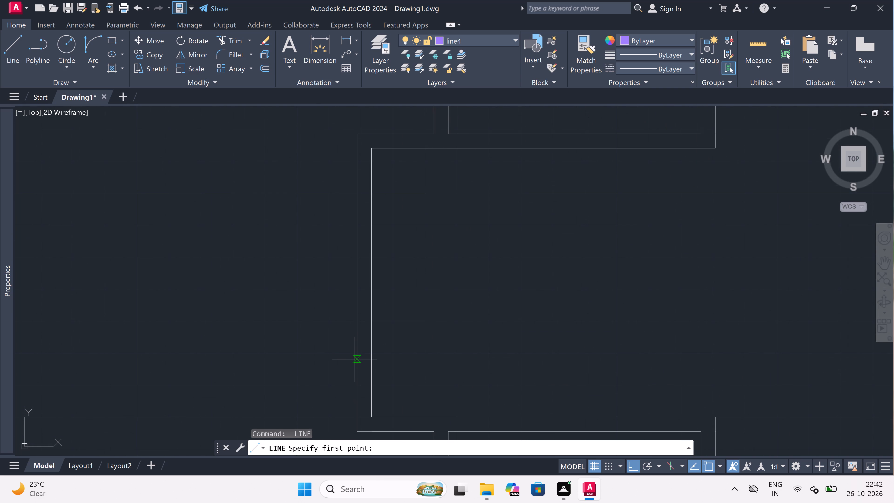
click(354, 359)
click(368, 357)
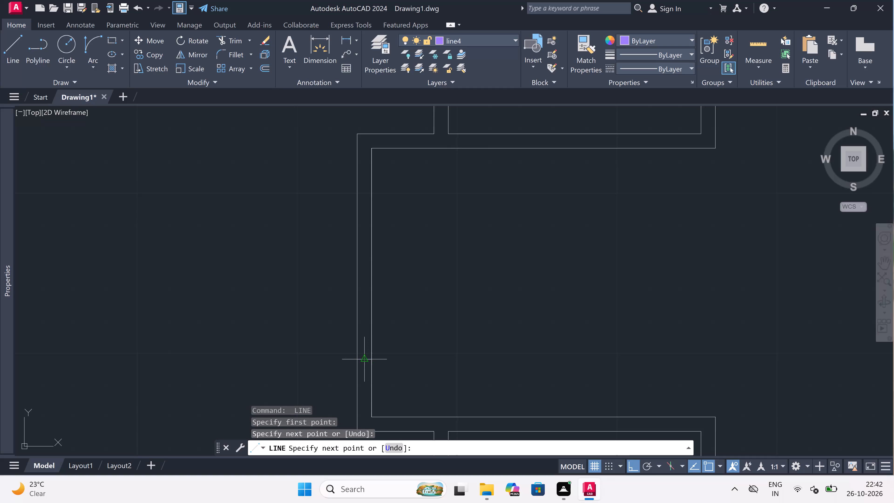
drag(365, 359, 363, 348)
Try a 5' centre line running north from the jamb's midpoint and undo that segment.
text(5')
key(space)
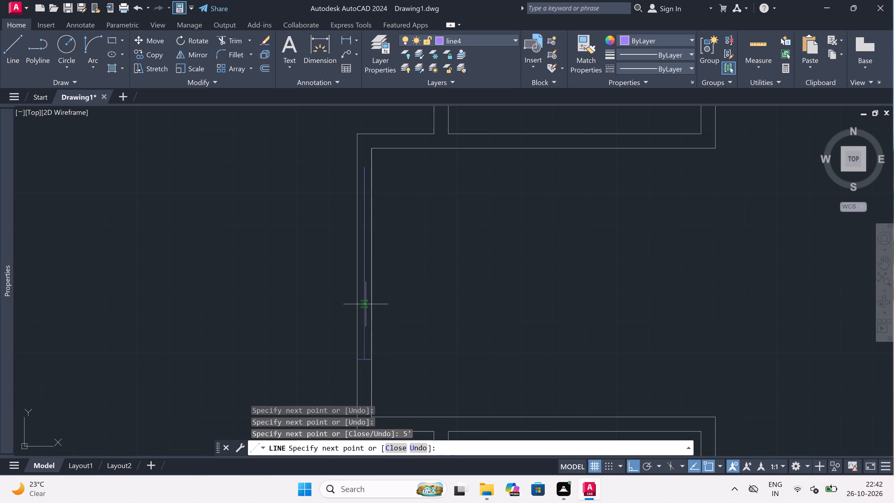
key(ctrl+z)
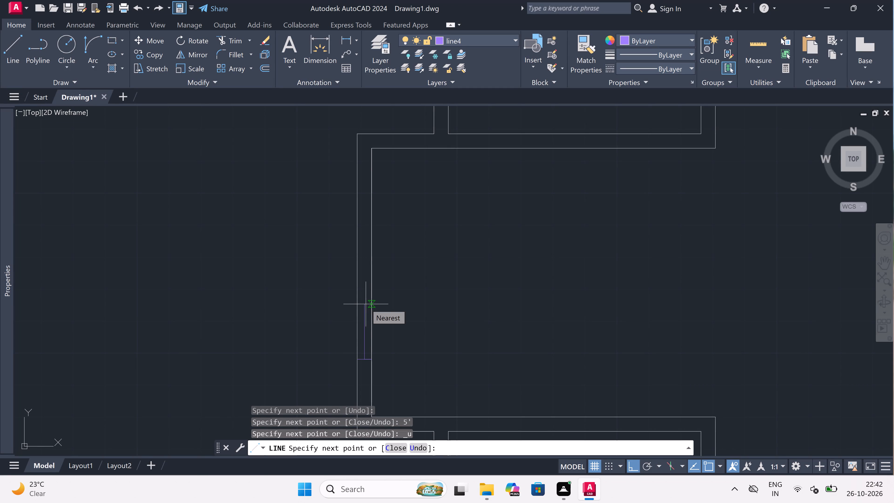
Draw a 4' centre line running north from the midpoint of the central room window's south jamb.
key(4)
text(')
key(space)
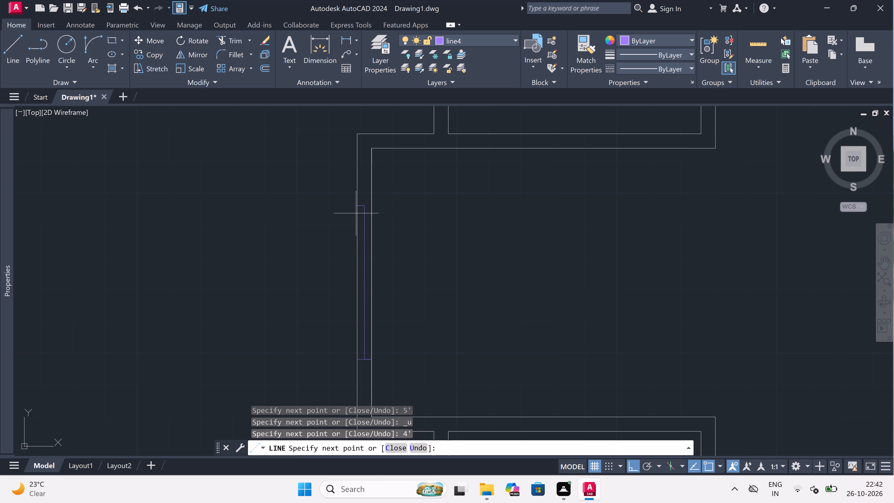
Draw the north jamb across the west unit's central room west wall at the window centre line's north end.
scroll(365, 202, up, 3)
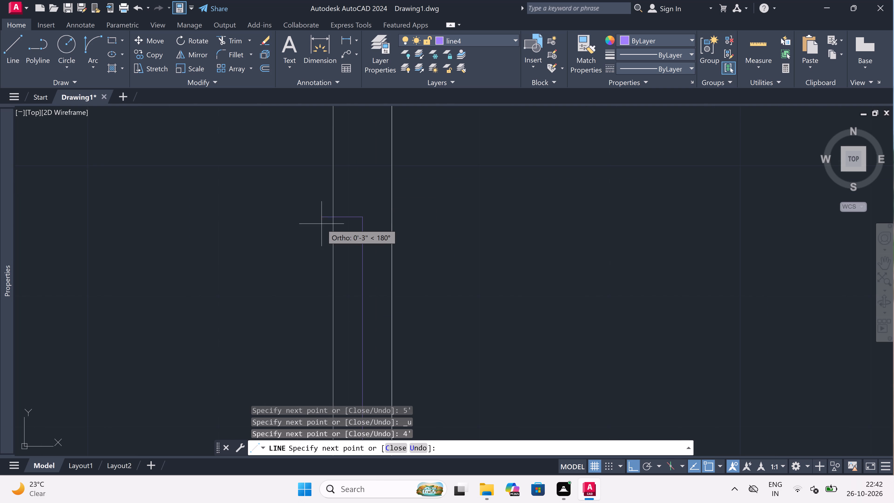
click(332, 220)
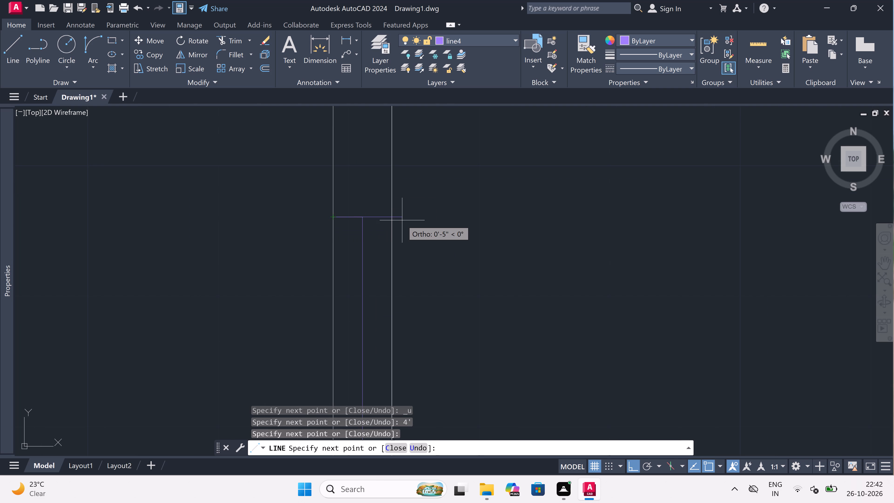
click(384, 212)
scroll(395, 217, up, 2)
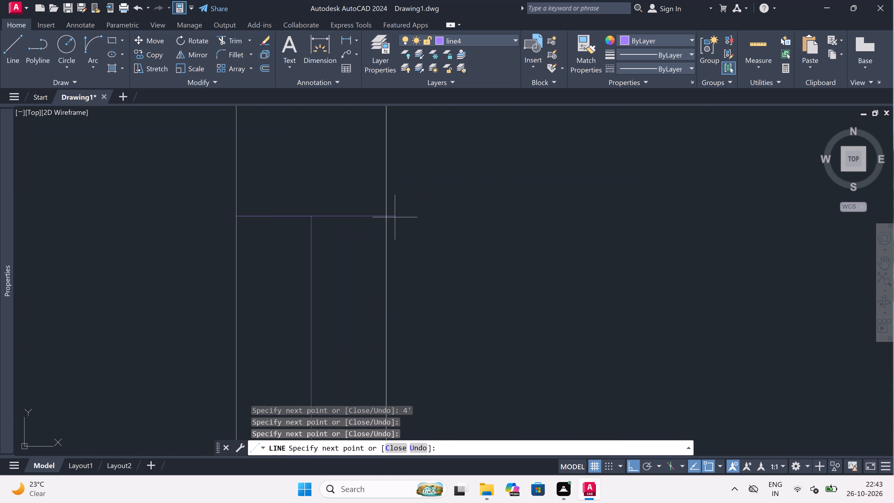
click(388, 216)
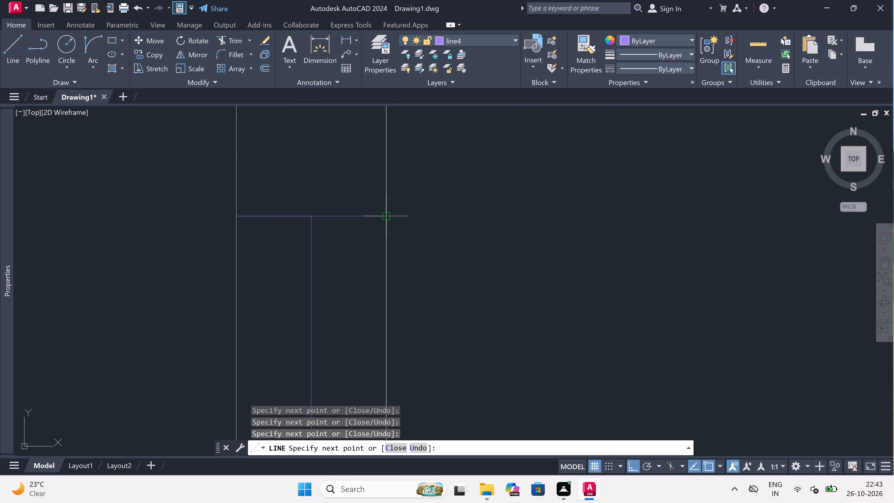
key(Escape)
Trim both wall face lines between the jambs of the west unit's central room window.
scroll(388, 216, down, 7)
scroll(389, 233, up, 2)
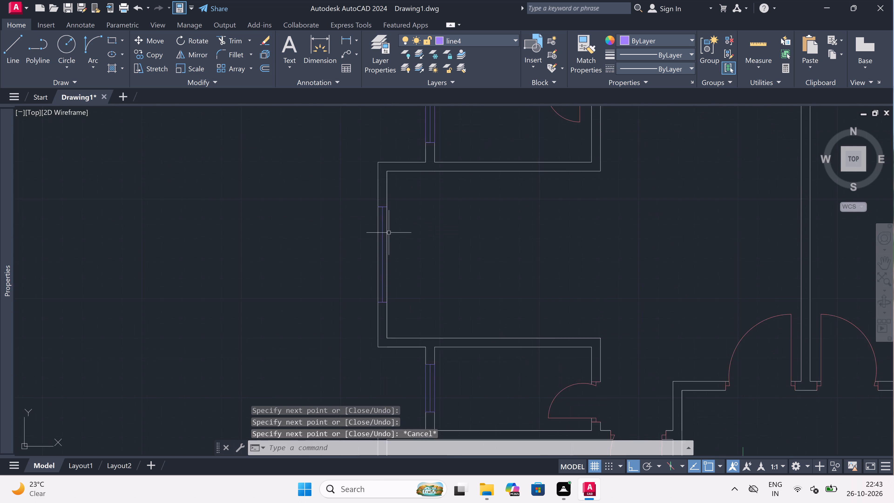
text(tr)
key(space)
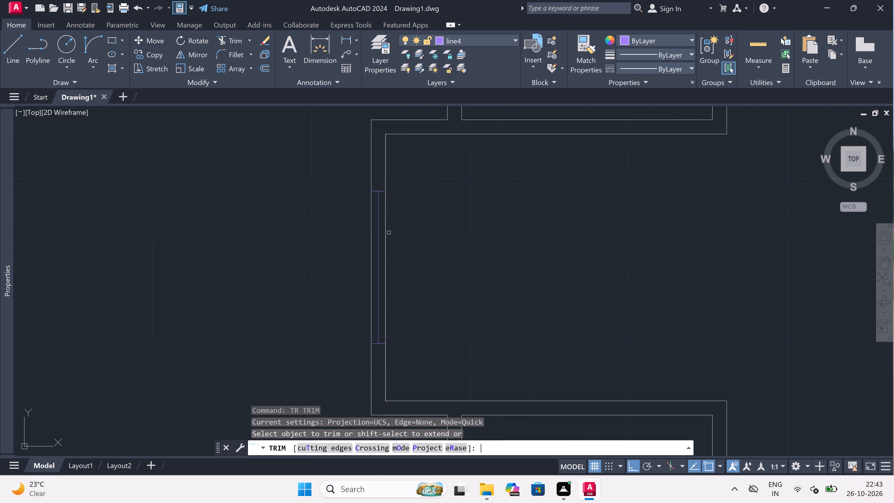
click(384, 234)
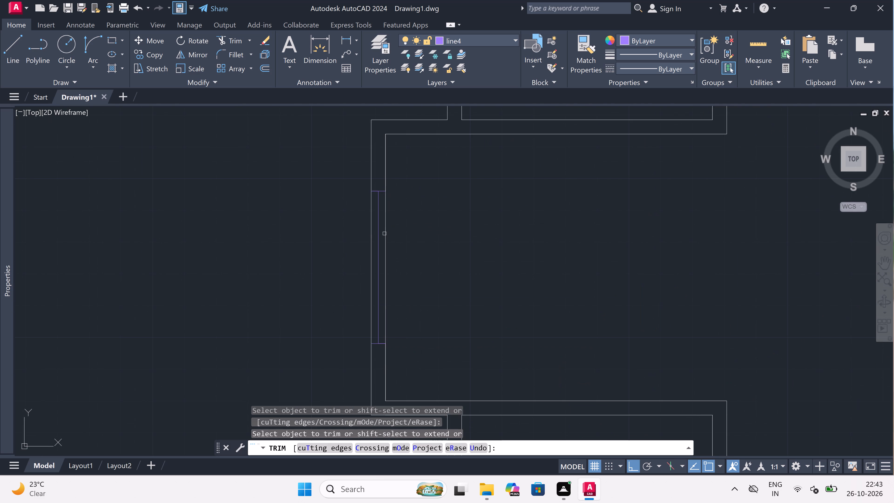
click(384, 234)
click(384, 235)
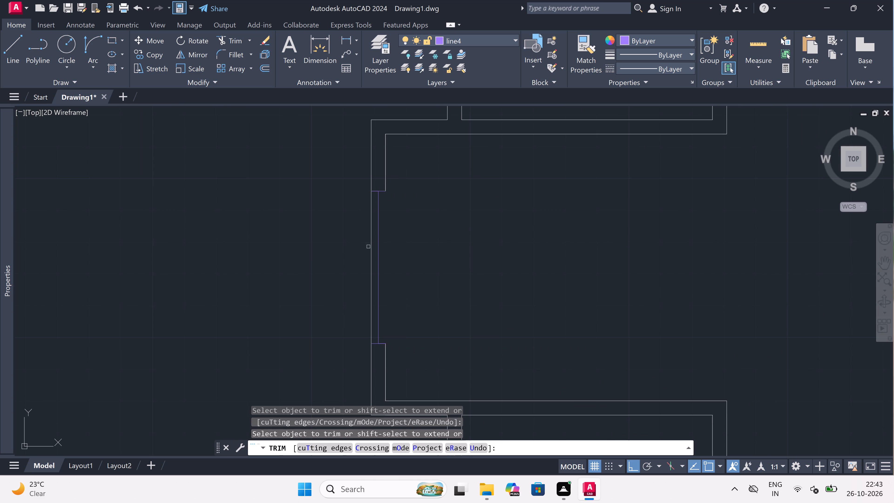
click(370, 246)
key(Escape)
Draw the outer and inner face lines of the west unit's central room window between its jamb corners.
text(l)
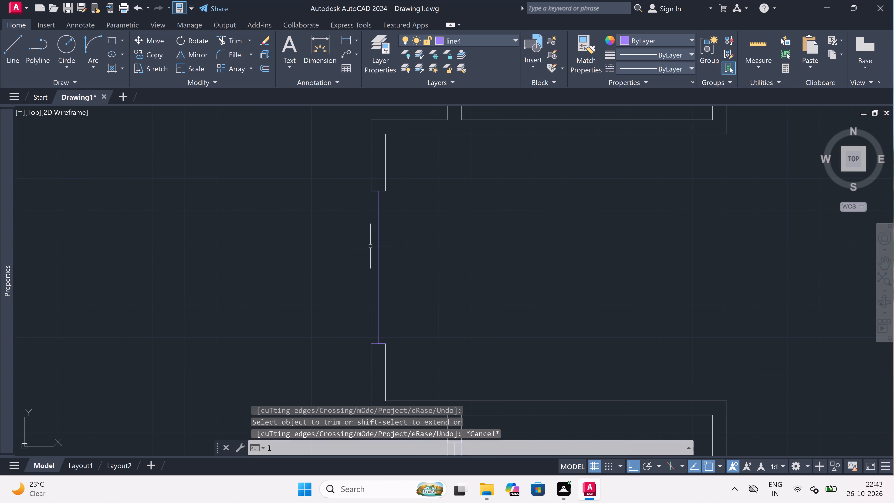
key(space)
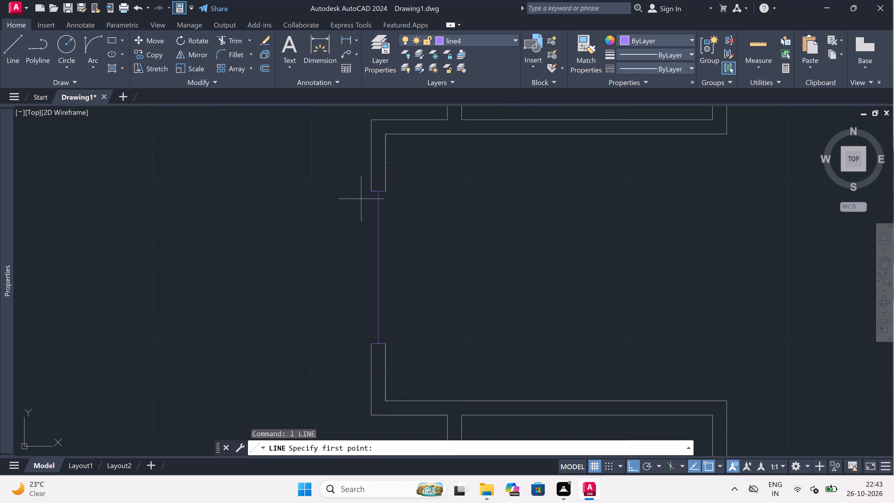
drag(370, 193, 370, 206)
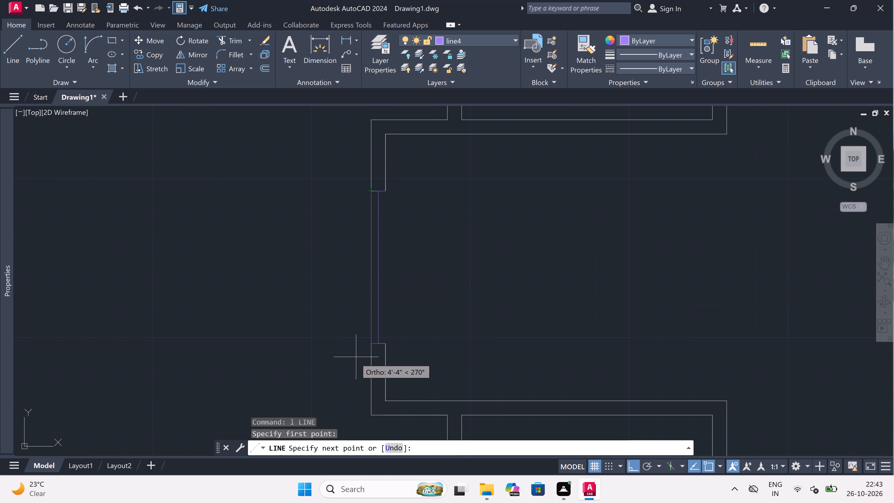
click(368, 345)
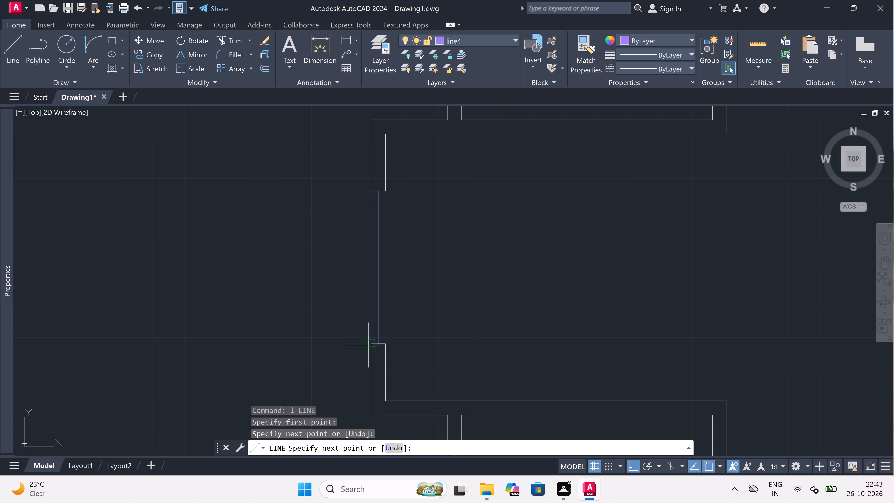
key(Escape)
key(space)
drag(387, 345, 389, 345)
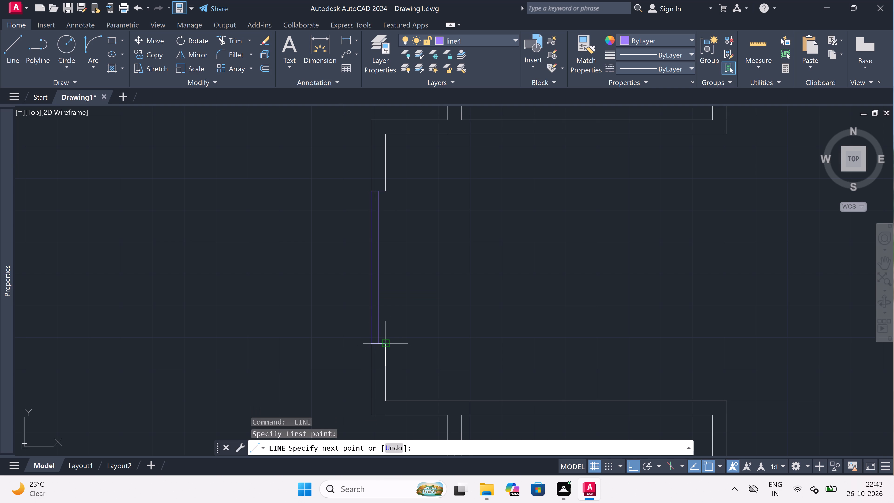
drag(389, 345, 401, 301)
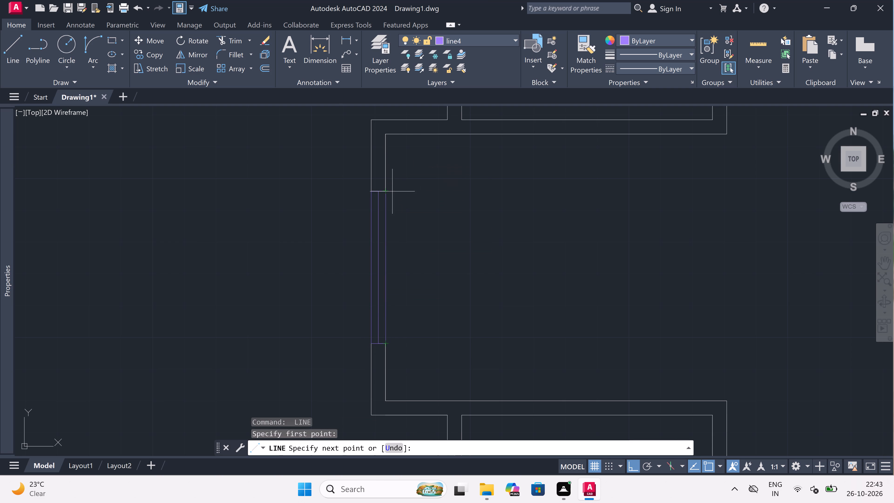
click(391, 193)
scroll(391, 193, down, 4)
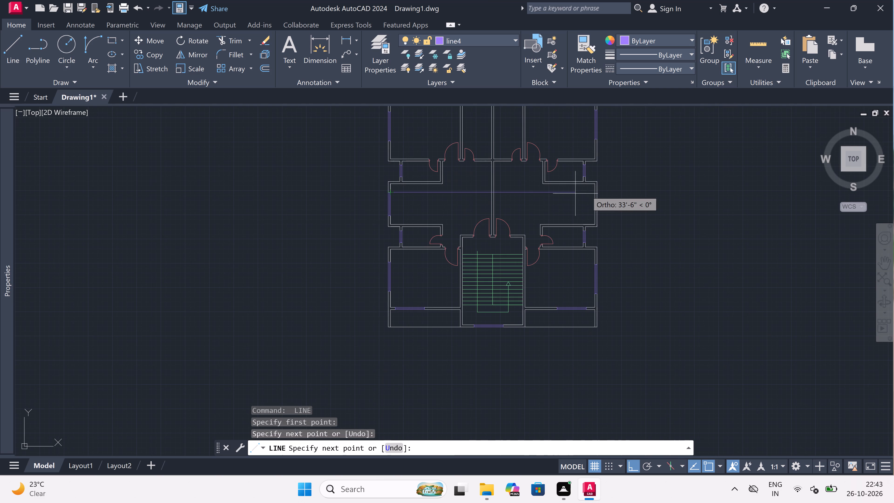
key(Escape)
Draw a north jamb across the east wall of the east unit's central room, a short distance south of the room's north corner.
scroll(606, 190, up, 2)
key(space)
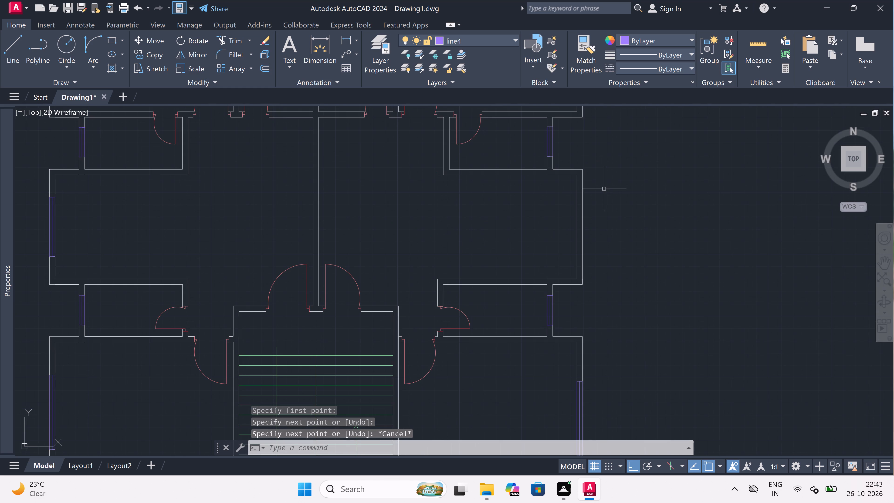
scroll(585, 193, up, 2)
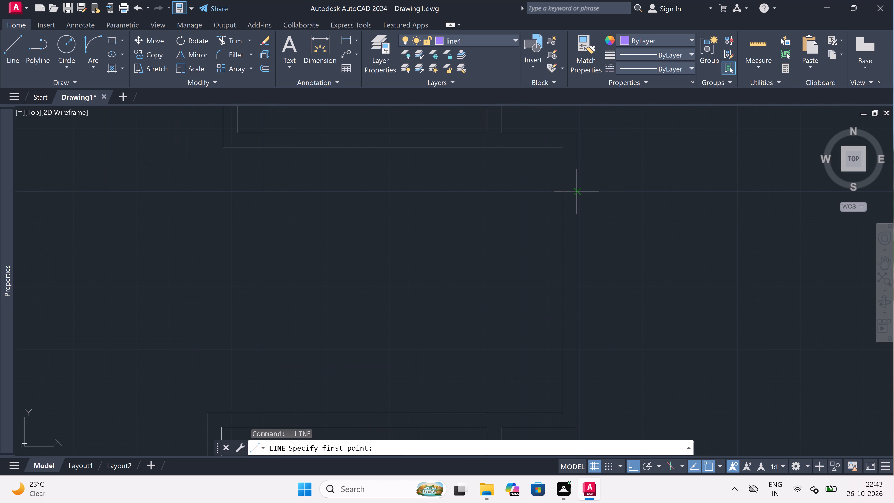
click(576, 191)
click(562, 195)
Draw a 4' centre line running south from the midpoint of the east wall window's north jamb.
scroll(573, 194, up, 3)
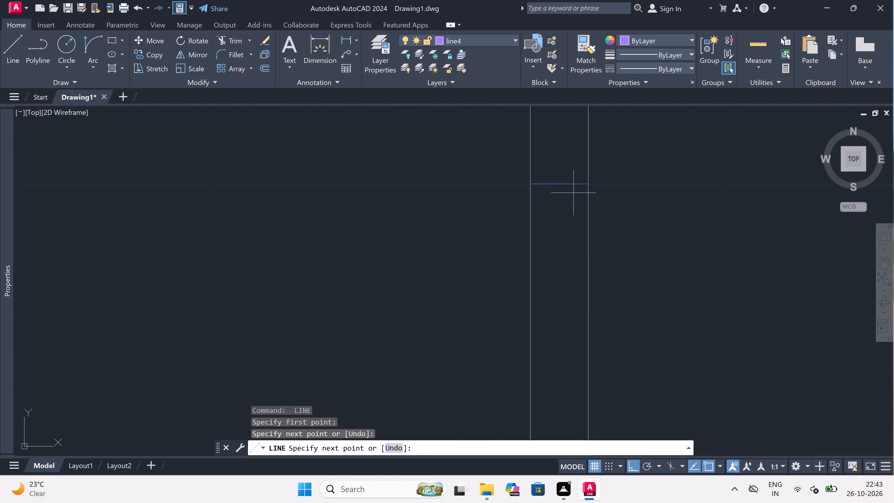
click(562, 178)
scroll(561, 185, down, 4)
scroll(560, 237, up, 3)
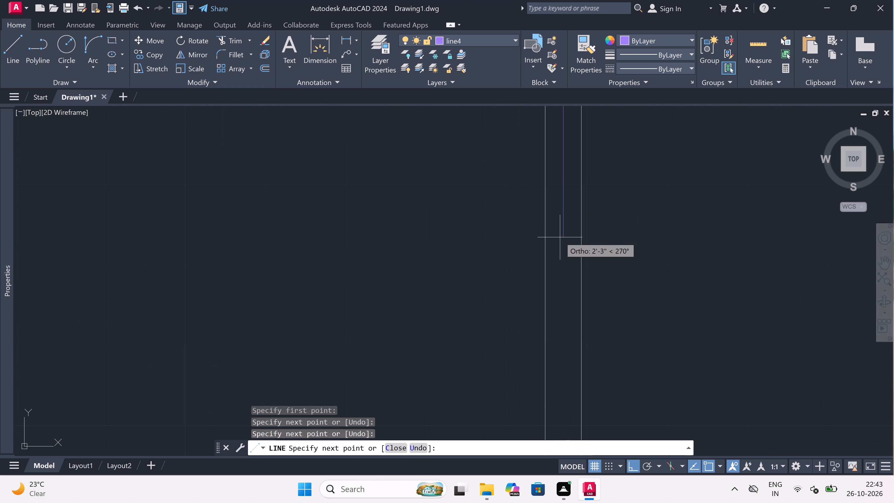
key(5)
key(BackSpace)
text(4')
key(space)
Draw the south jamb across the east unit's central room east wall at the centre line's south end.
scroll(559, 235, down, 3)
scroll(545, 257, up, 2)
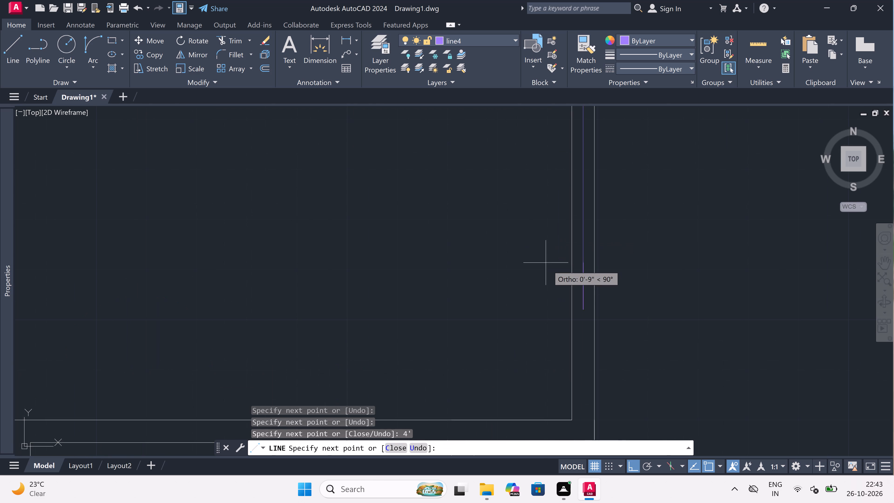
click(575, 309)
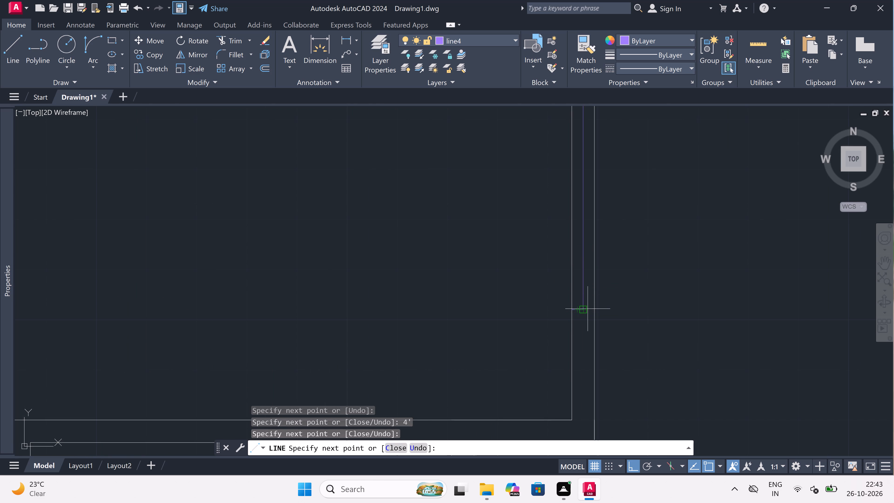
click(593, 306)
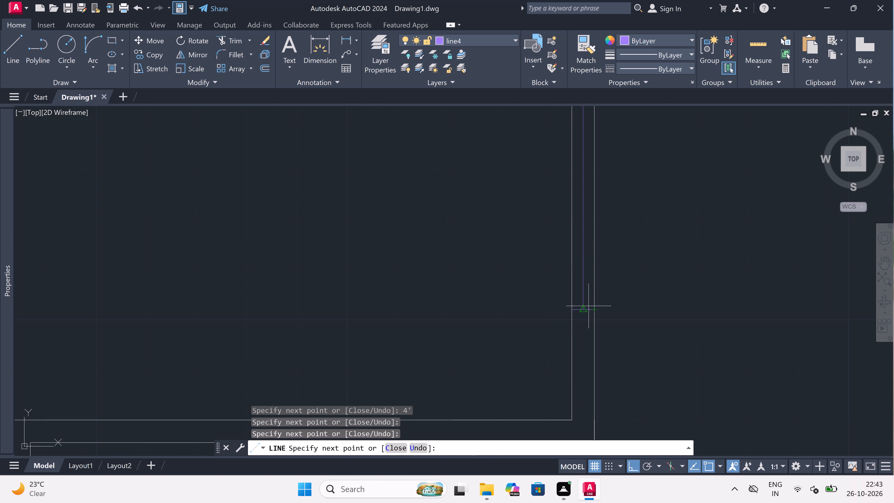
key(Escape)
Trim both wall face lines between the jambs of the east unit's central room window.
scroll(436, 309, down, 4)
scroll(461, 280, up, 2)
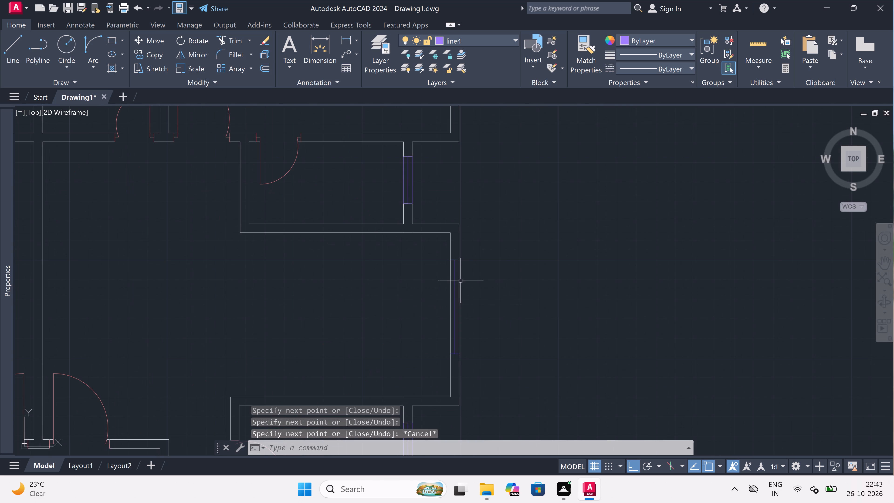
text(tr)
key(space)
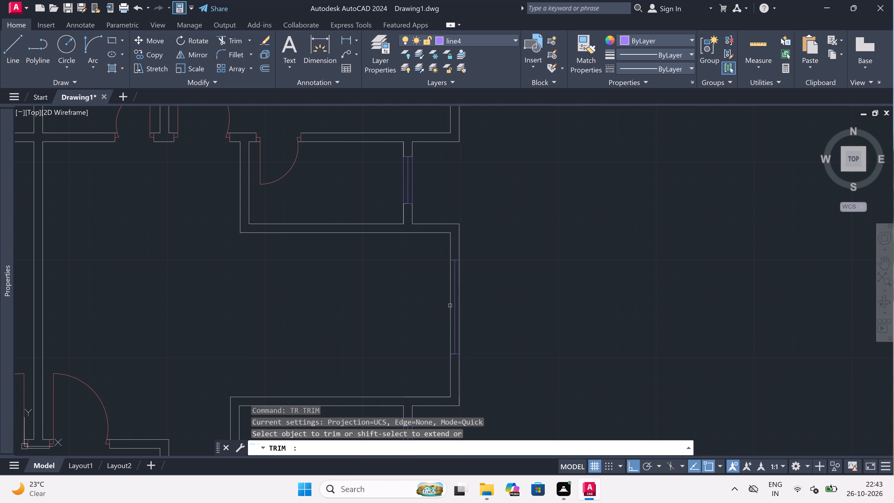
click(450, 306)
scroll(462, 305, up, 1)
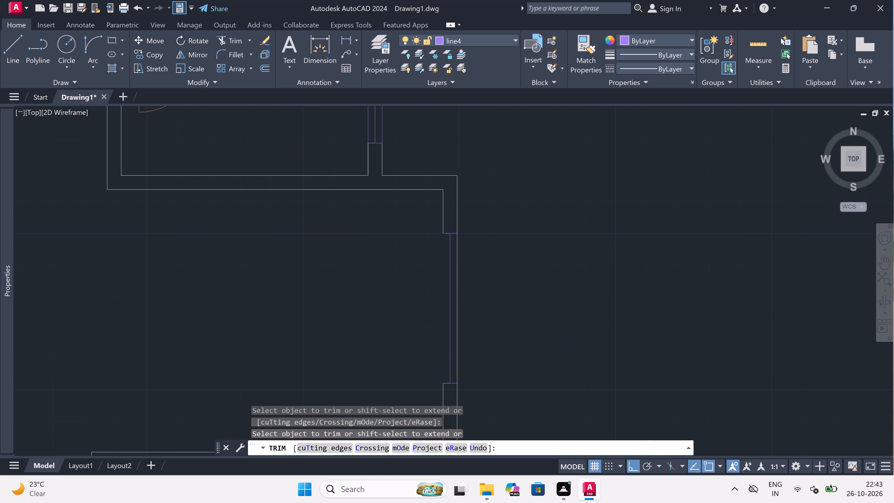
click(457, 296)
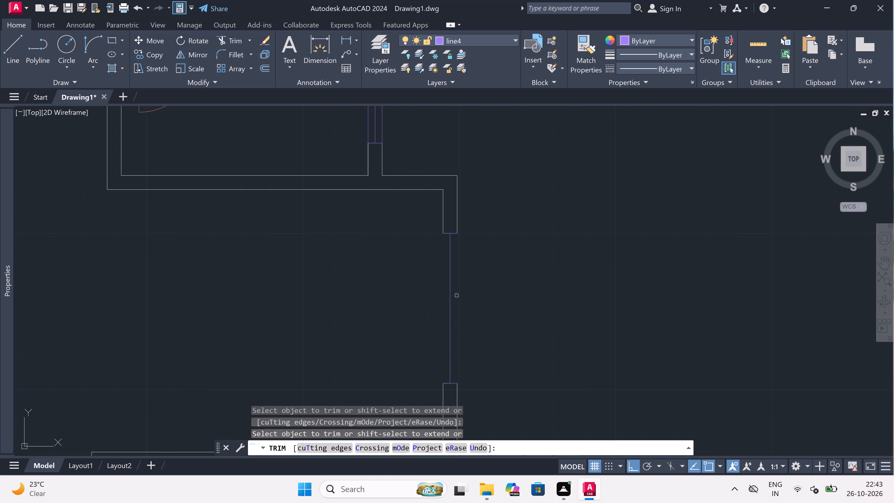
key(Escape)
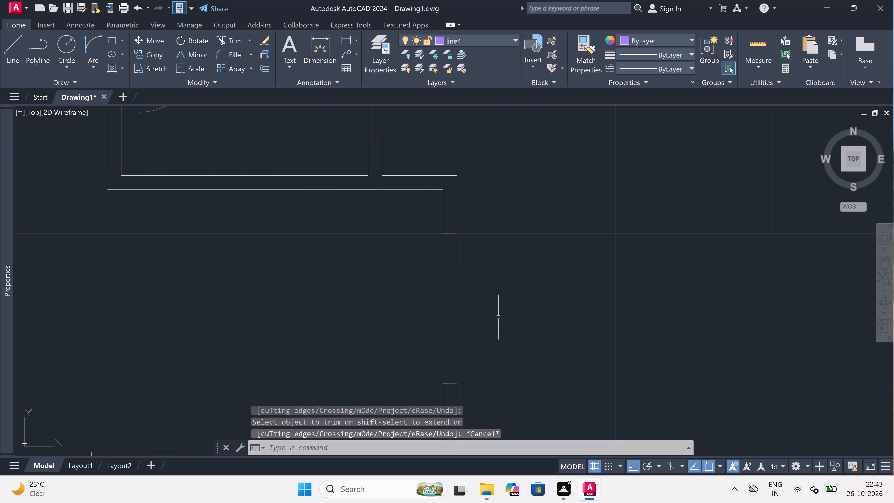
Draw the inner and outer face lines of the east unit's central room window between its jamb corners.
key(l)
key(space)
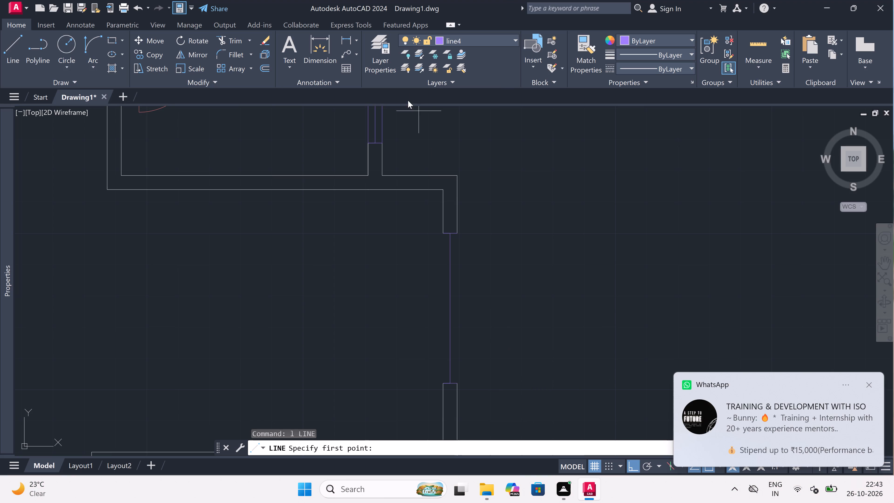
click(444, 234)
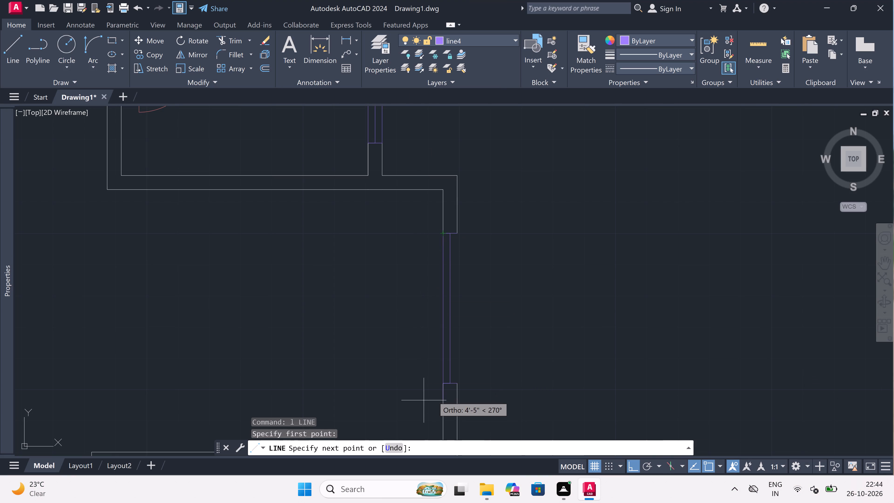
click(443, 384)
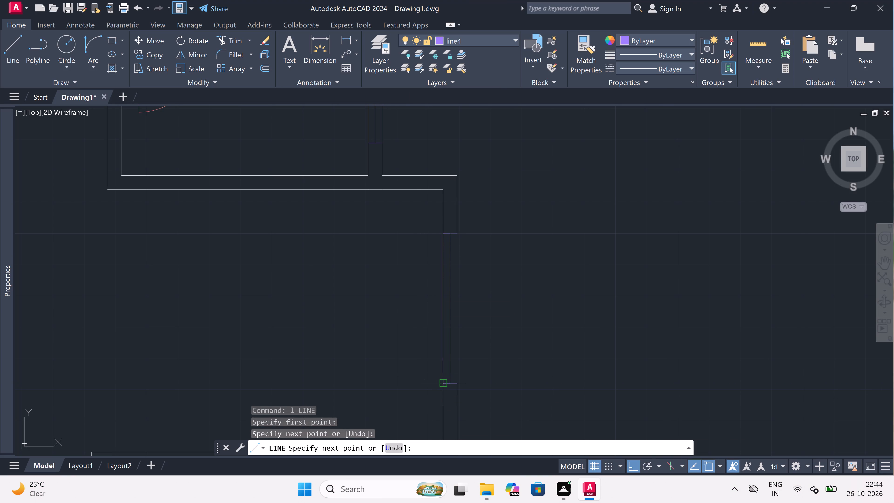
key(Escape)
key(space)
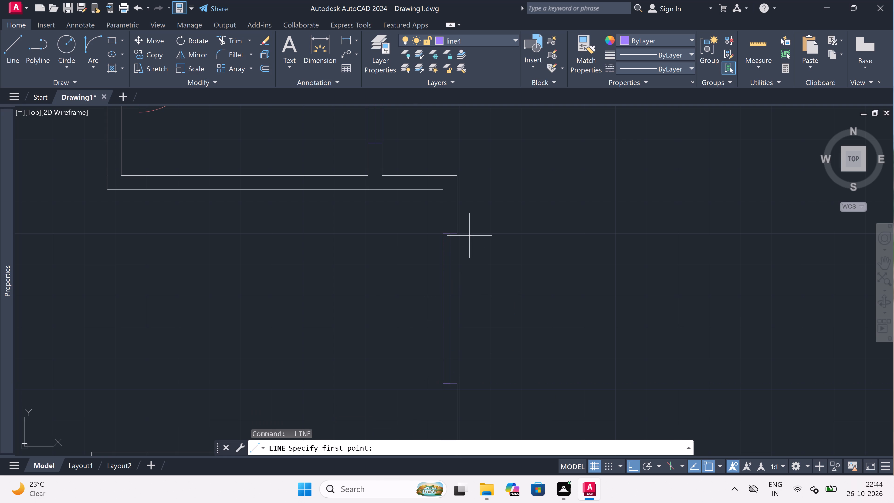
drag(461, 234, 461, 239)
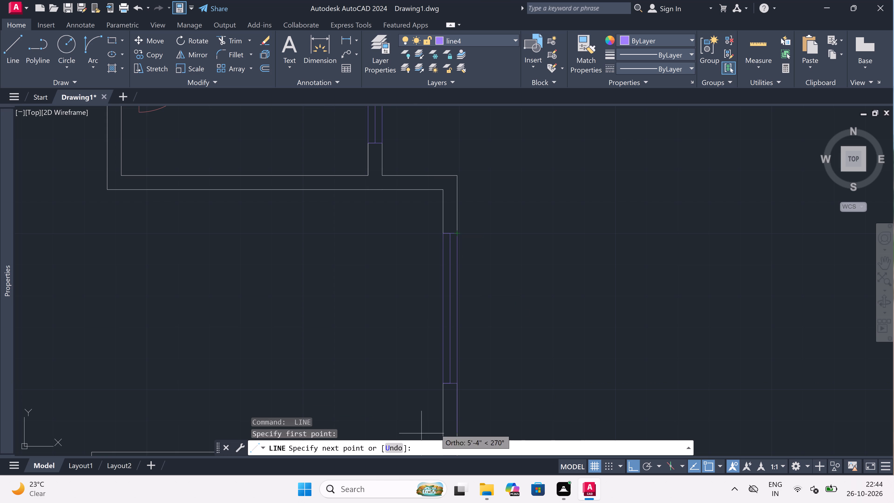
click(456, 381)
key(Escape)
scroll(446, 242, down, 2)
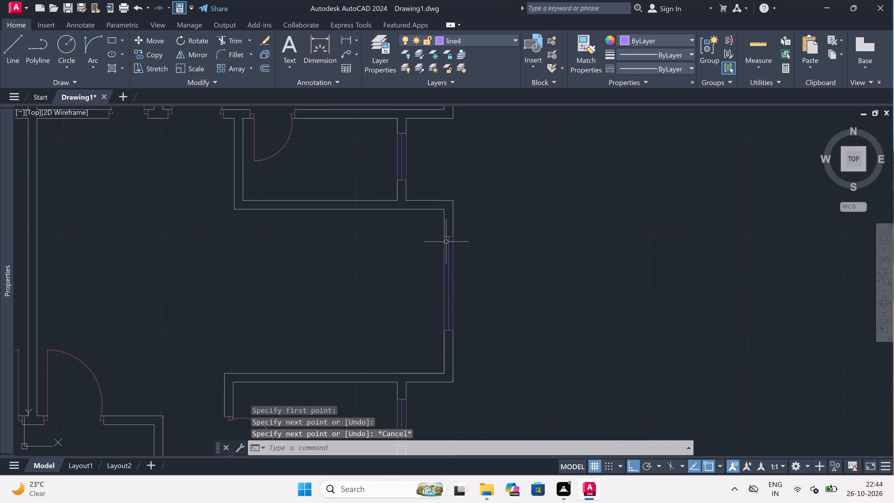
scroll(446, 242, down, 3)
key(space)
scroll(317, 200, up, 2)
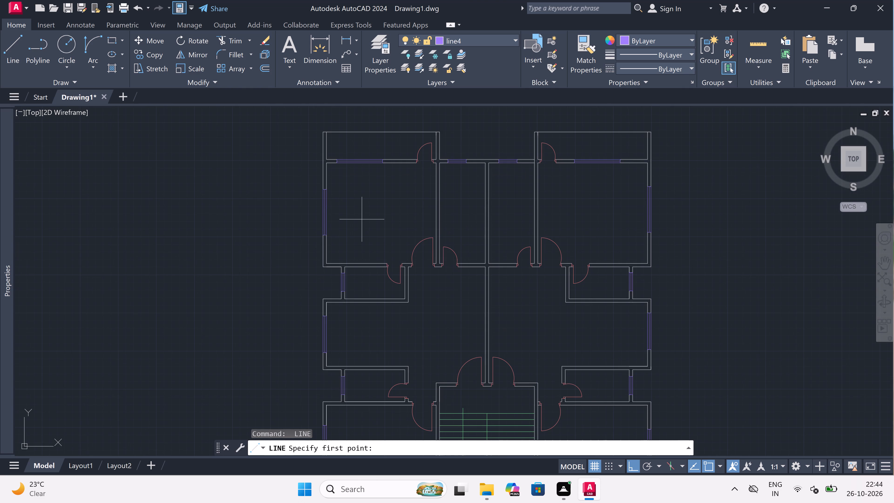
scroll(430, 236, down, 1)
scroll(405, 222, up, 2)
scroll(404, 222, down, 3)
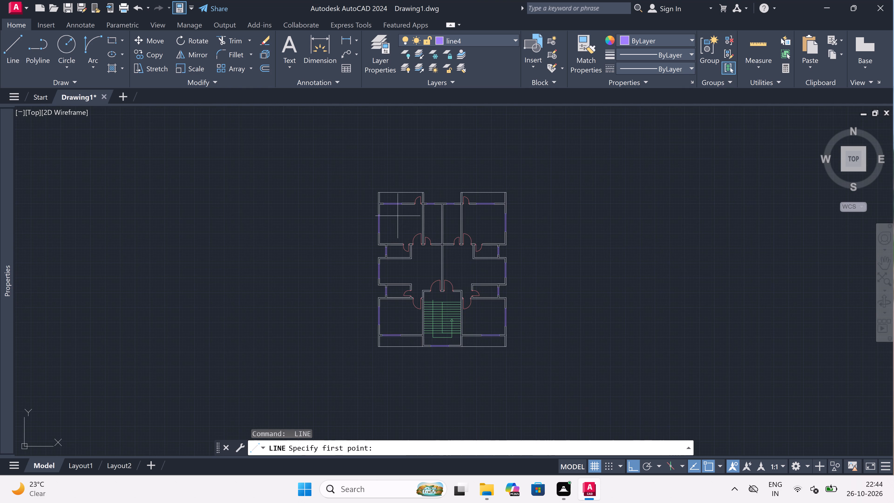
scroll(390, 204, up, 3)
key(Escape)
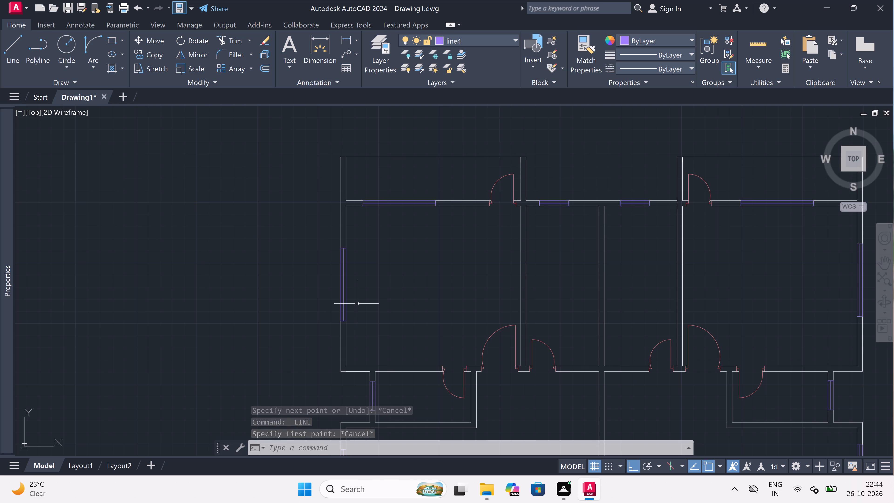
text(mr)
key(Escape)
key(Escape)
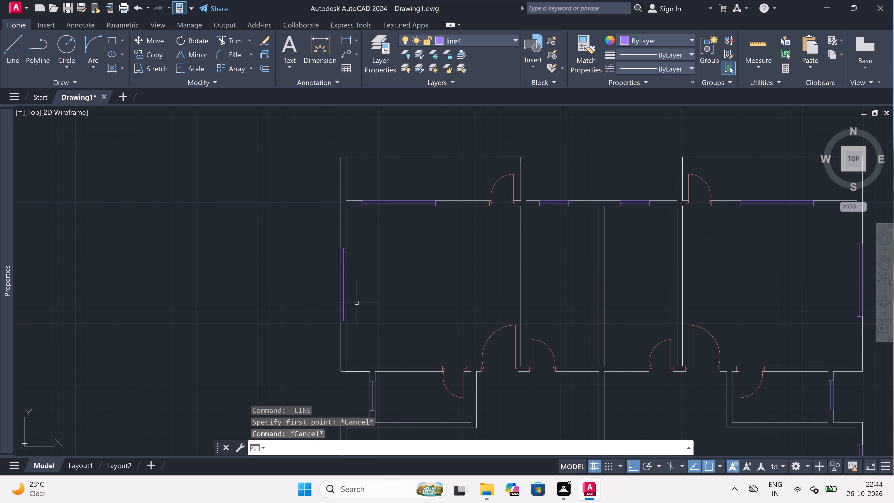
Add a multiline text label reading BEDROOM over 12'0"x11'0" near the southwest corner of the west unit's north bedroom, on layer 0.
text(mt)
key(space)
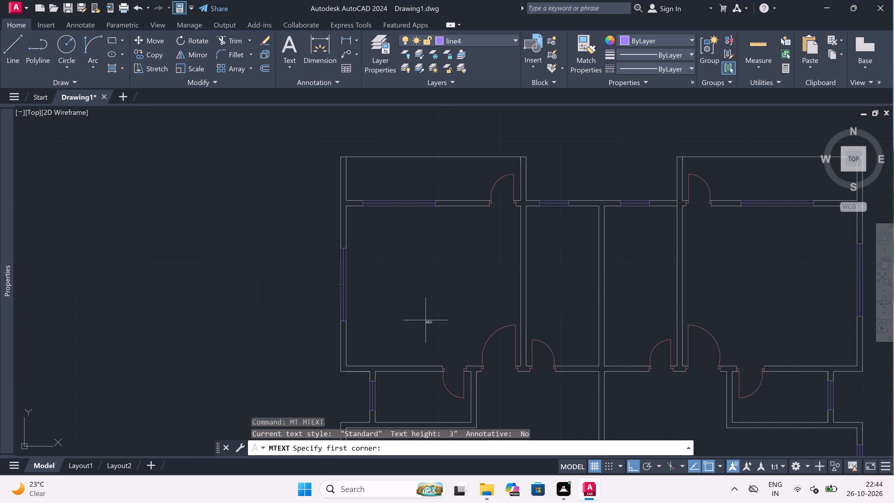
scroll(426, 320, down, 2)
scroll(426, 340, up, 4)
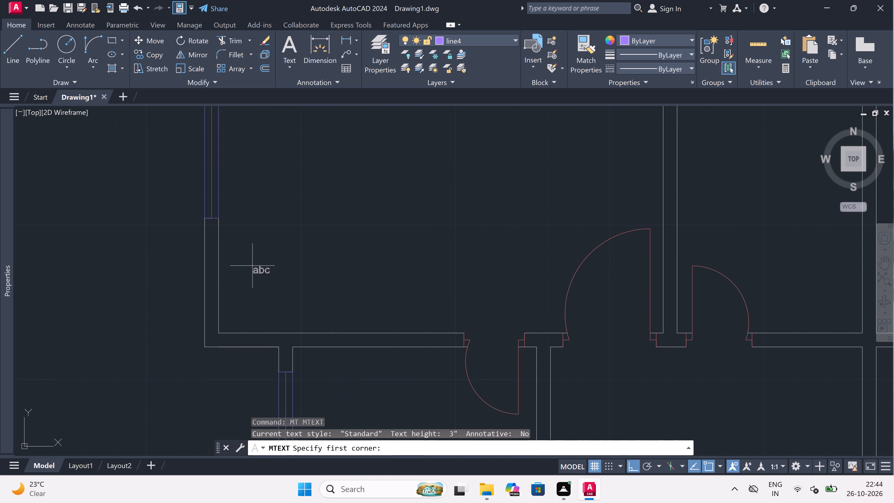
drag(261, 265, 284, 269)
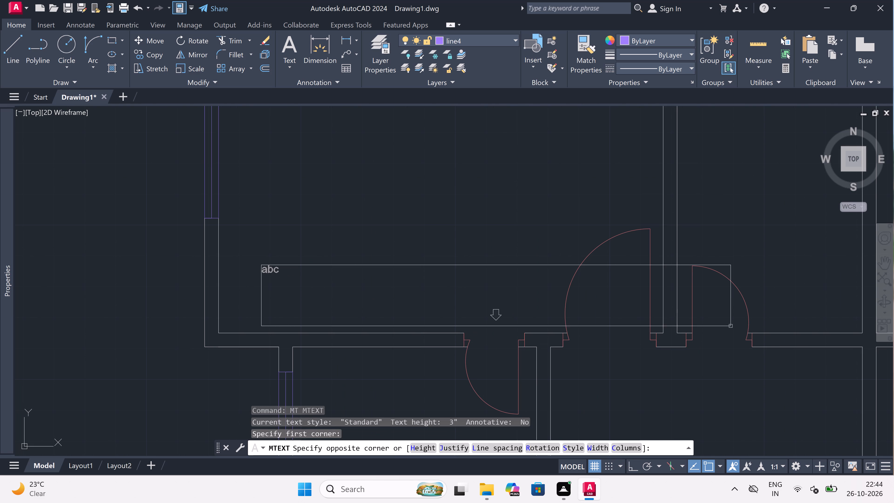
click(762, 313)
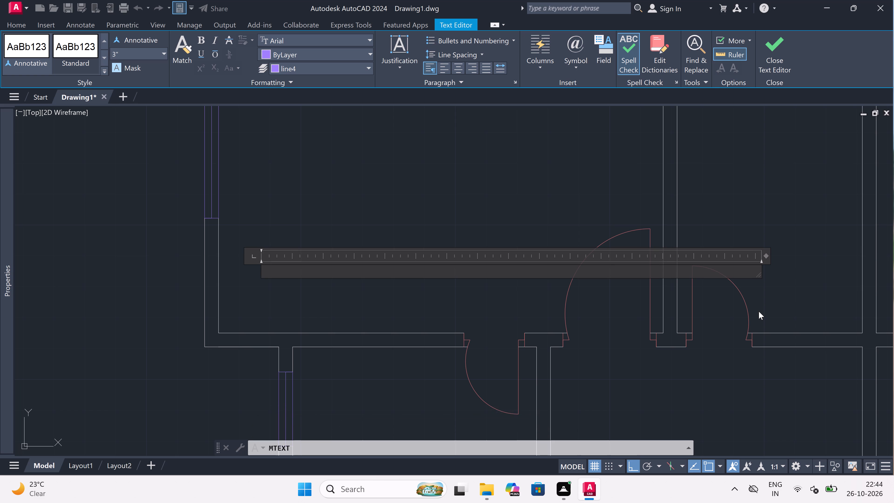
text(BEDROOM)
key(Return)
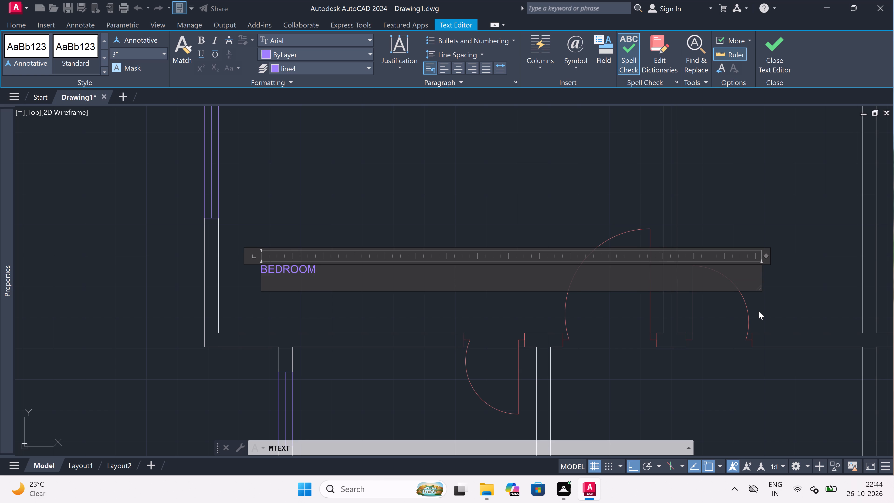
text(12'0)
text("x)
text(11)
text('0")
click(307, 66)
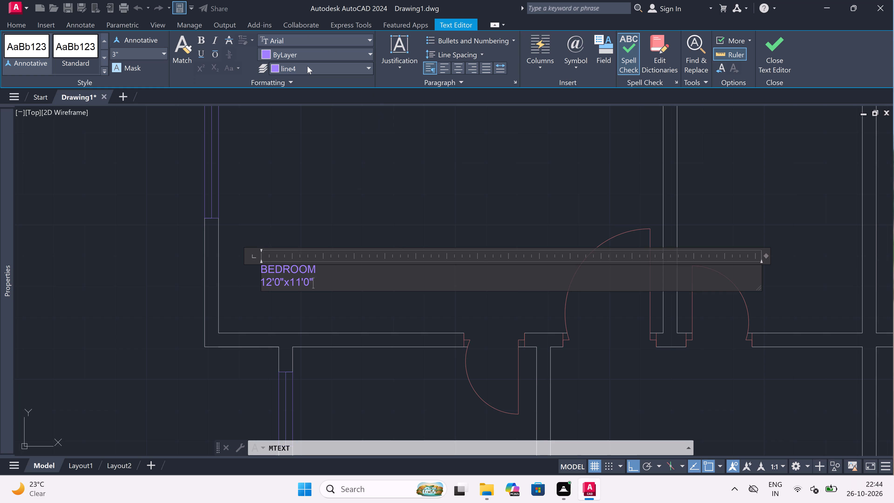
click(298, 97)
click(326, 225)
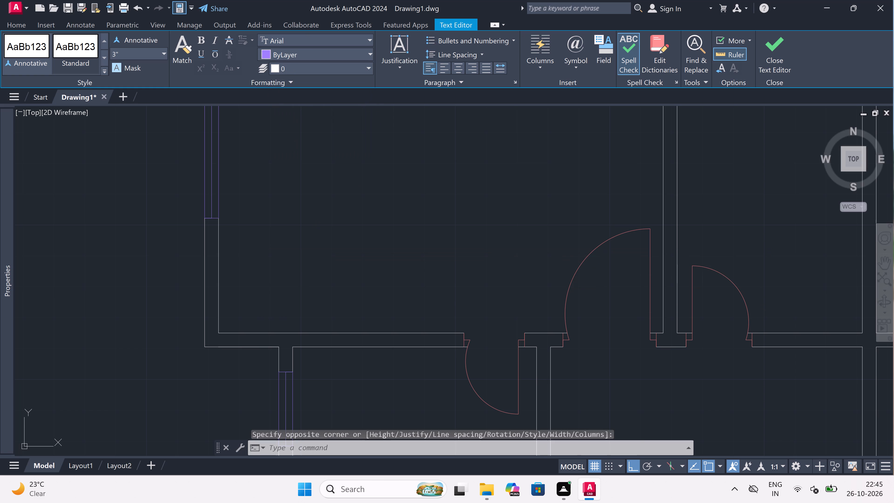
Add a multiline text label reading TOILET over 11'0"x5'0" inside the west unit's narrow room east of the north bedroom.
scroll(222, 275, down, 4)
scroll(364, 183, up, 1)
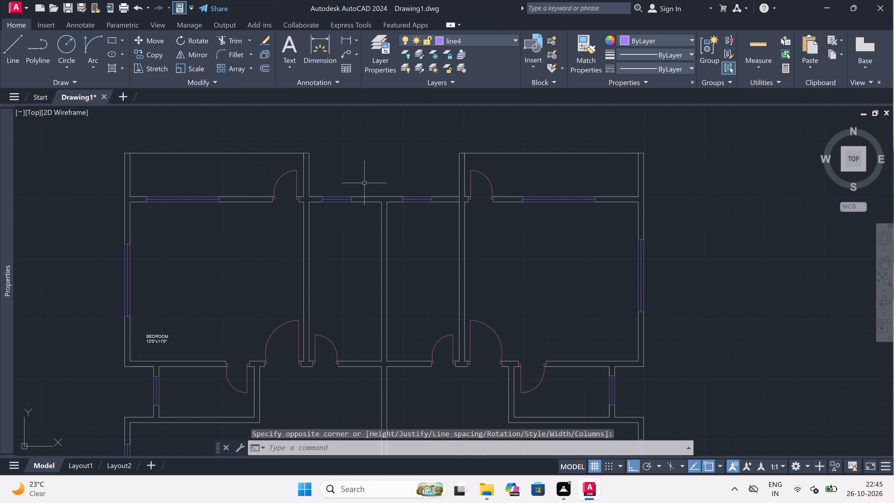
key(space)
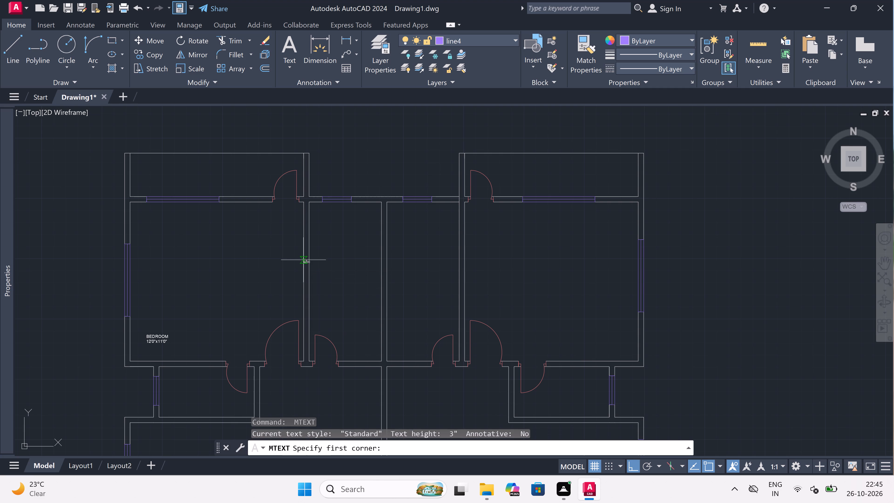
scroll(303, 260, down, 2)
scroll(311, 263, up, 3)
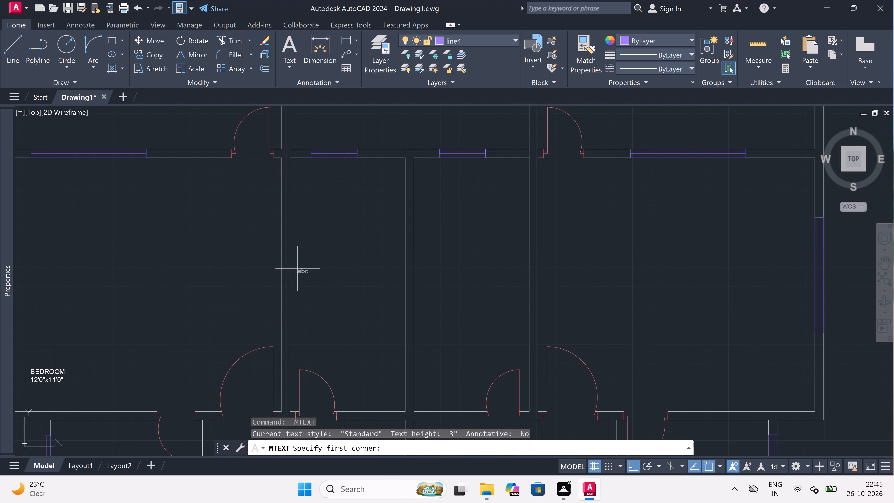
drag(297, 268, 346, 272)
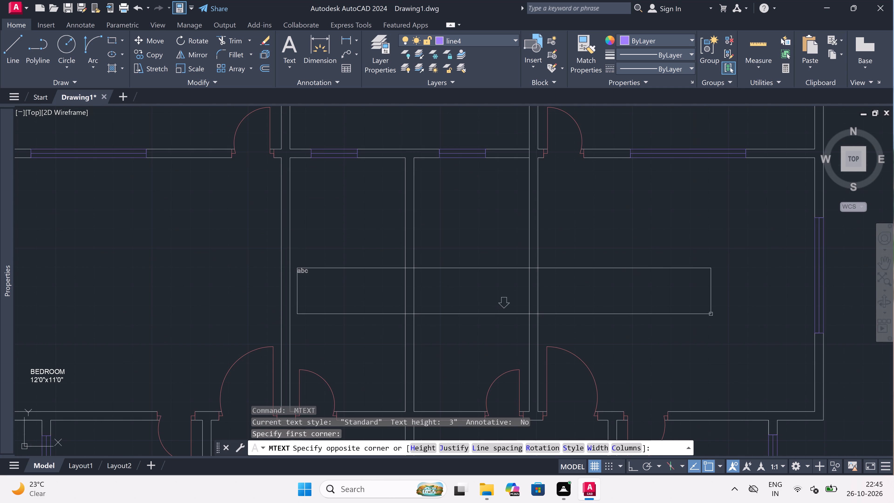
click(735, 308)
scroll(237, 238, up, 2)
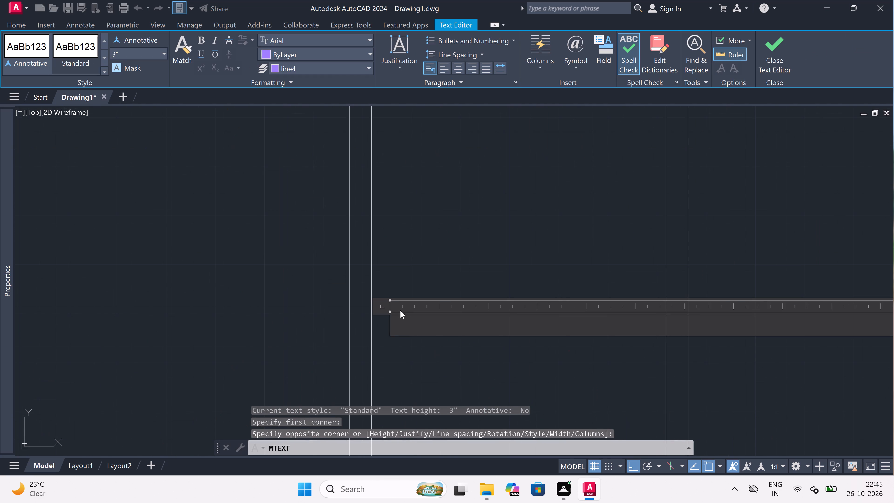
scroll(398, 302, down, 4)
scroll(402, 310, up, 5)
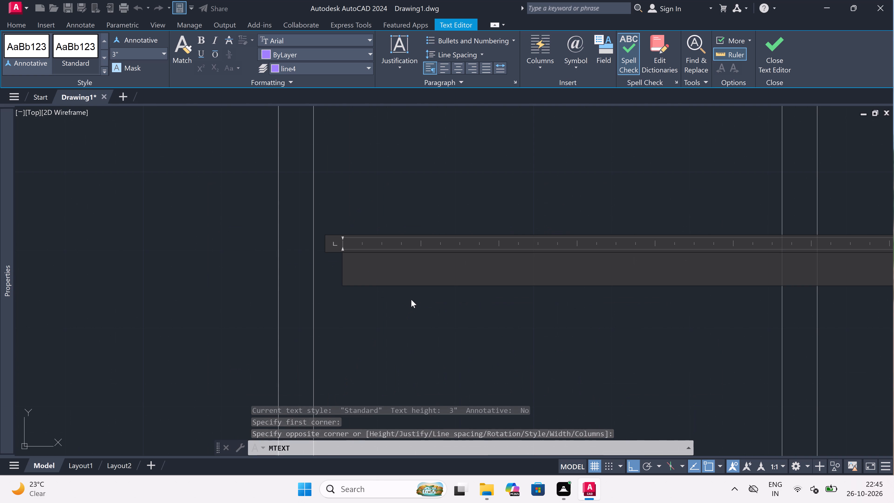
text(TOILET)
key(Return)
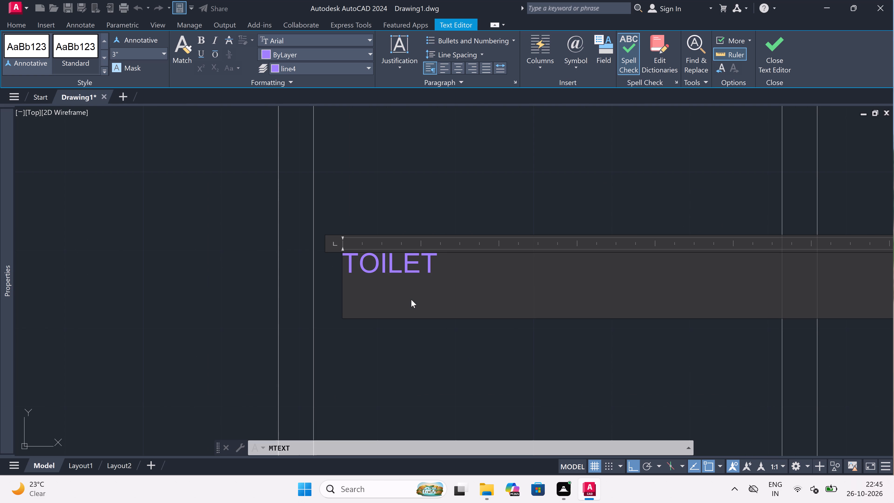
text(11)
text('0)
text("x)
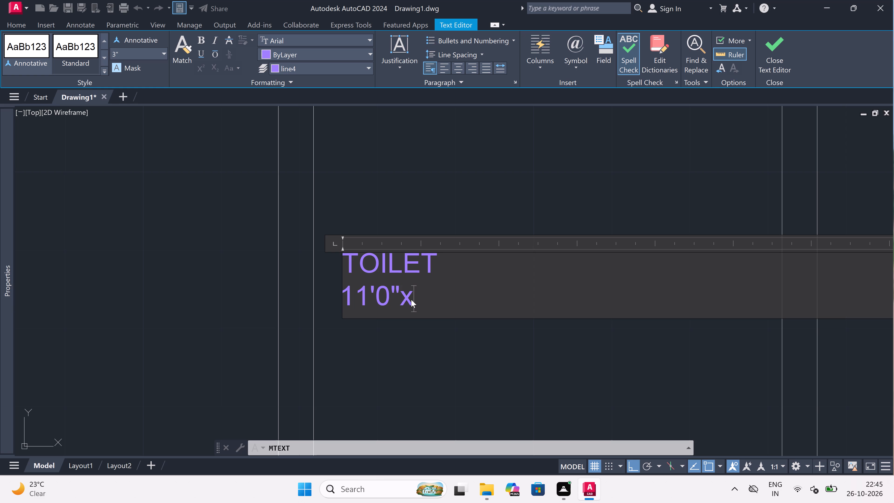
text(5'0")
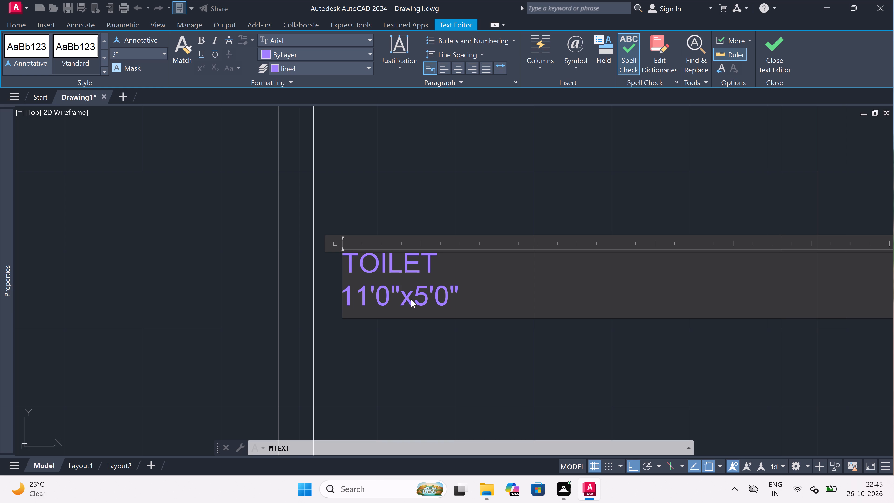
click(397, 340)
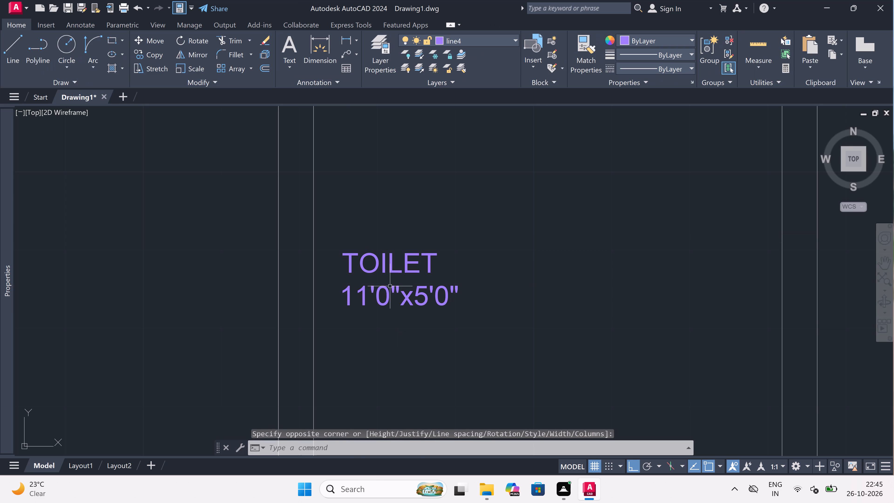
Reopen the TOILET label for editing and change its layer to 0.
scroll(390, 286, down, 2)
scroll(389, 280, up, 2)
click(389, 280)
double_click(389, 280)
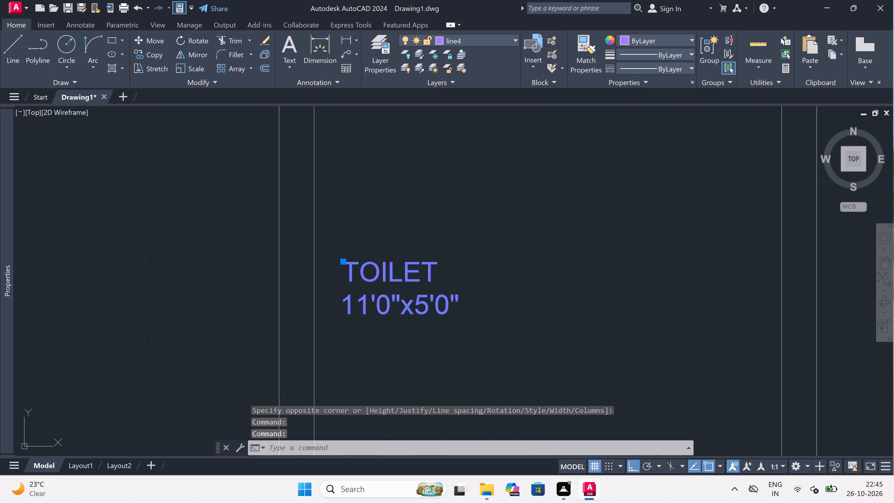
scroll(389, 280, up, 2)
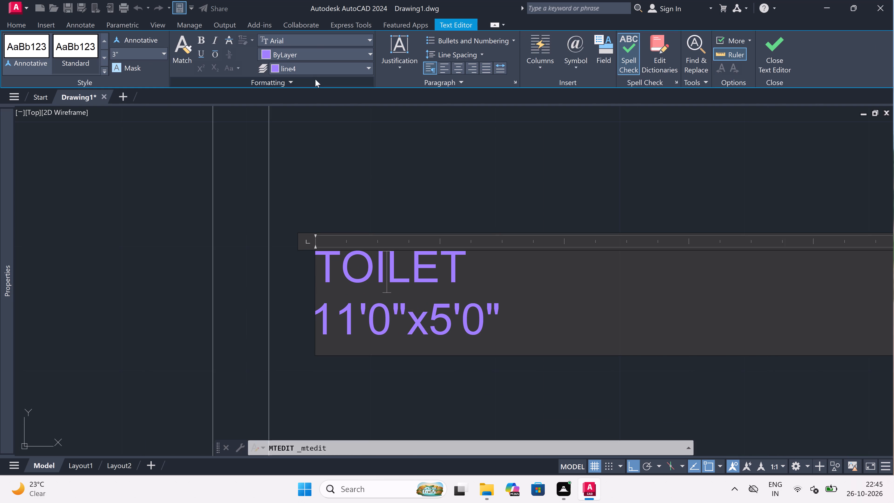
click(316, 72)
drag(308, 81, 308, 85)
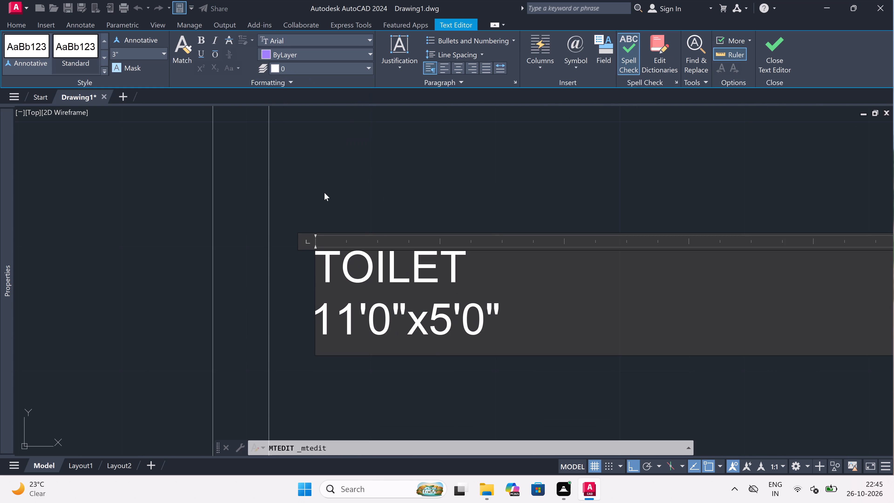
scroll(347, 204, down, 3)
scroll(396, 212, up, 2)
drag(341, 138, 341, 160)
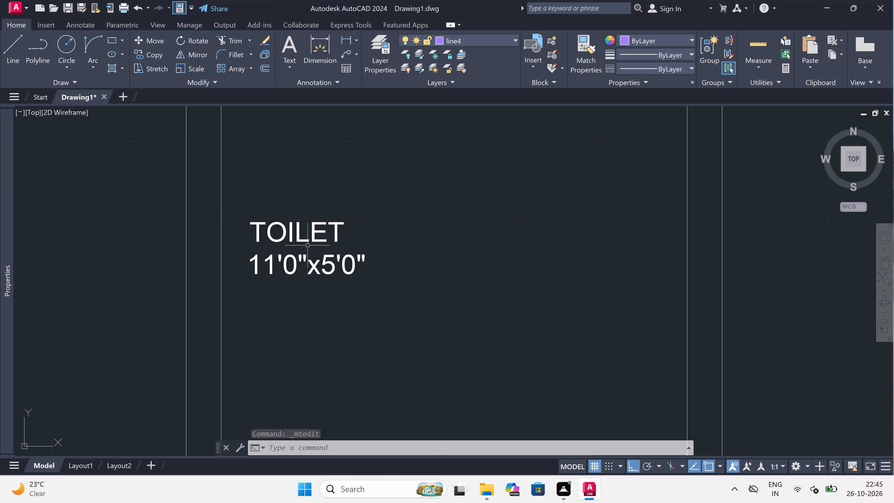
Rotate the TOILET label 90 degrees counterclockwise so it reads upward along the room's length.
click(314, 226)
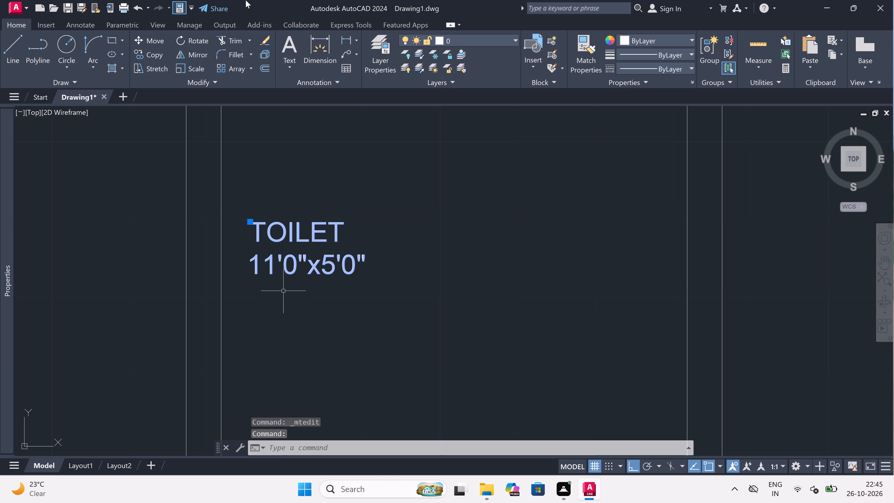
drag(198, 41, 205, 44)
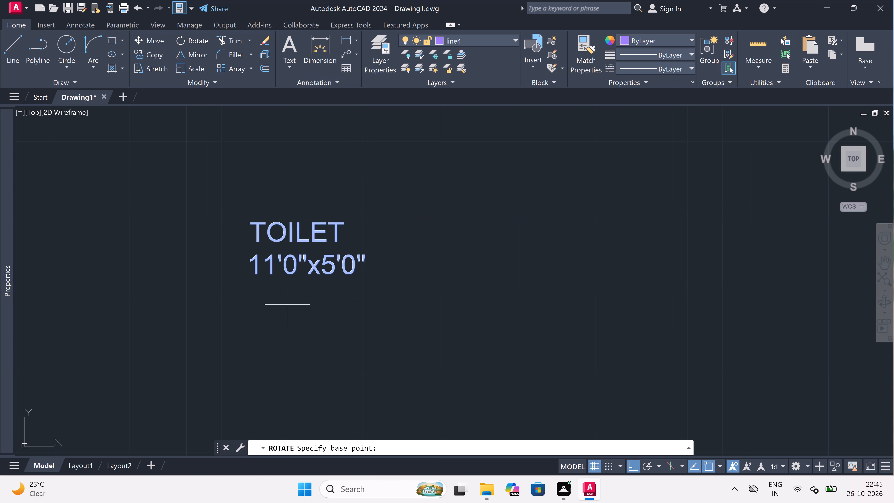
drag(291, 266, 305, 254)
drag(312, 187, 308, 200)
Move the rotated TOILET label east, away from the west wall and closer to the middle of the toilet.
click(272, 253)
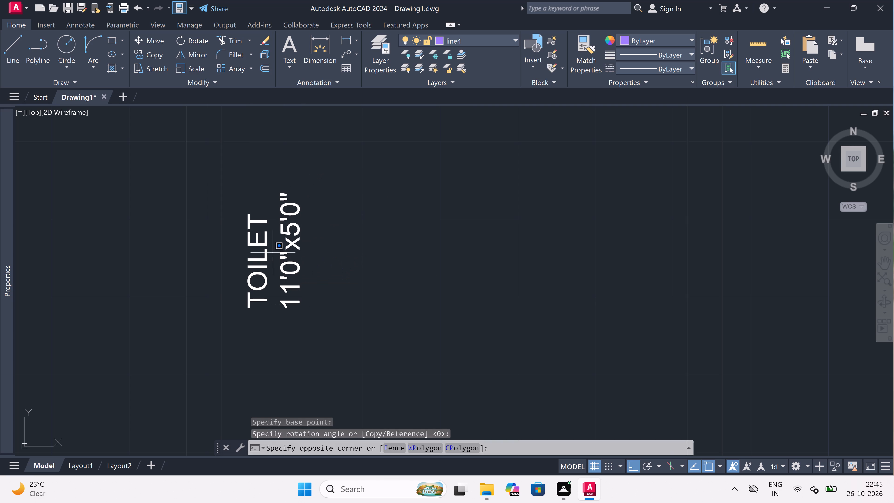
click(233, 299)
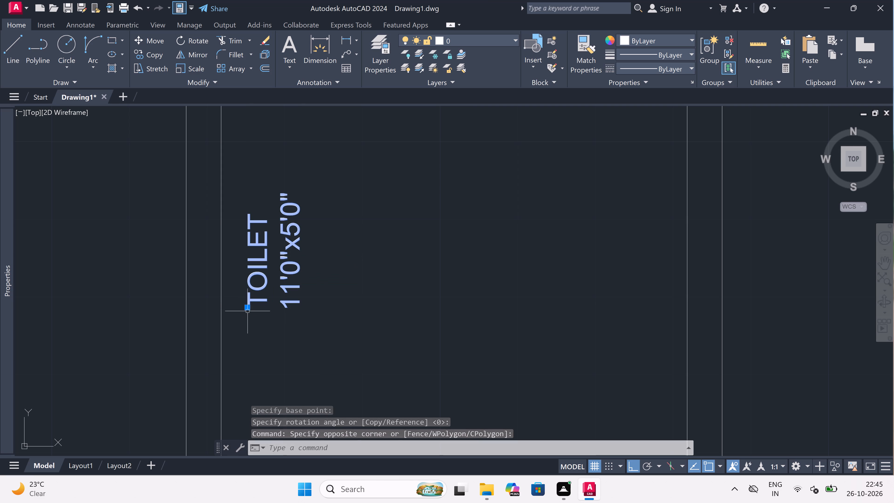
drag(247, 310, 253, 310)
click(356, 294)
scroll(356, 294, down, 4)
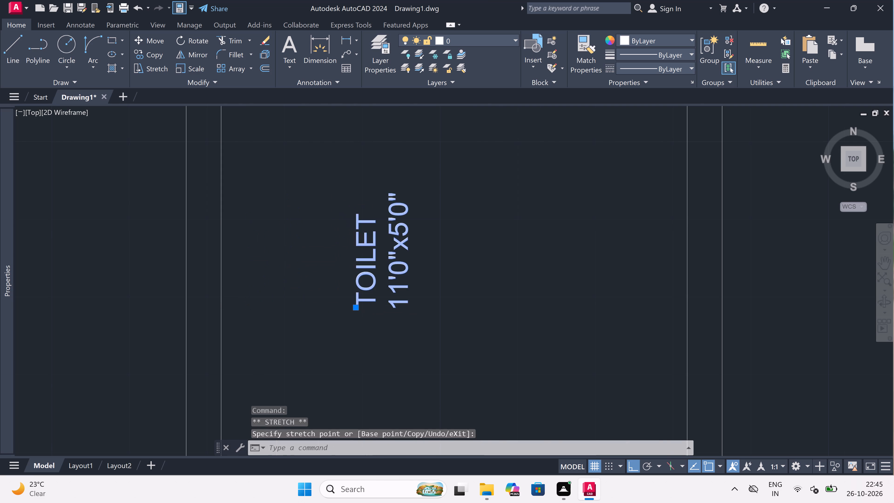
key(Escape)
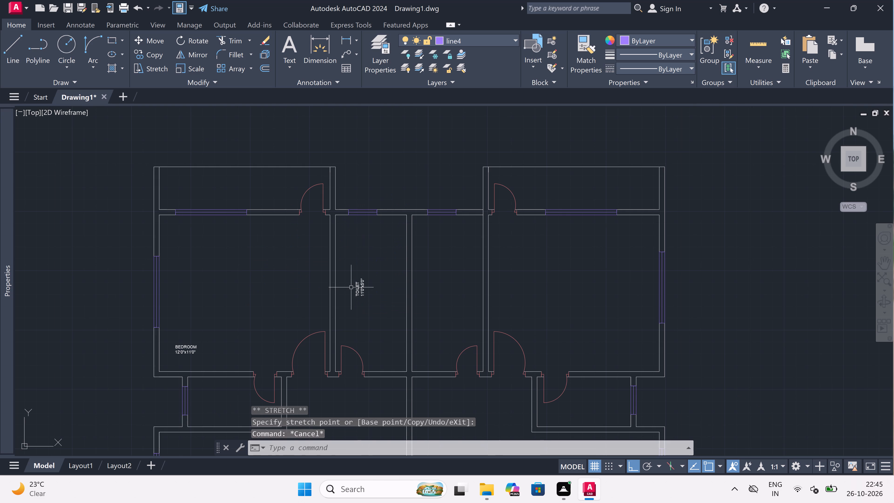
Add a multiline text label reading KITCHEN over 11'0"x5'0" inside the east unit's narrow room west of the north bedroom.
scroll(351, 287, down, 2)
scroll(380, 290, up, 2)
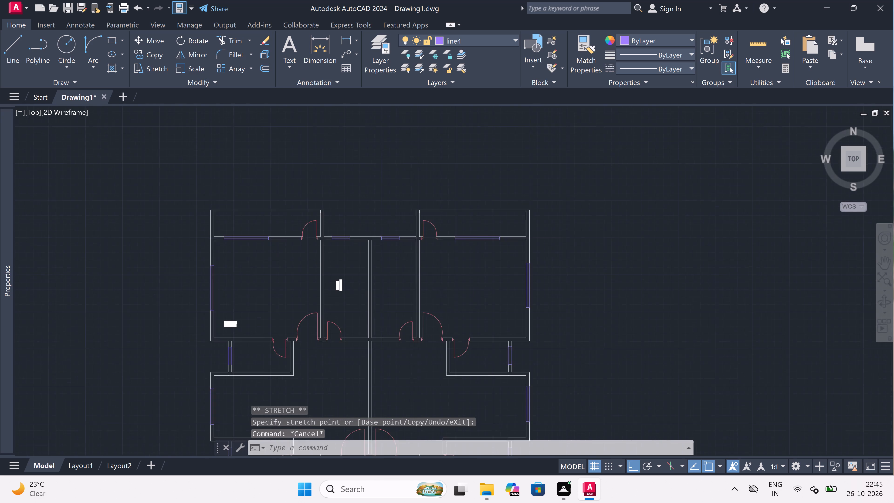
scroll(386, 276, up, 1)
text(mt)
key(space)
scroll(376, 276, down, 2)
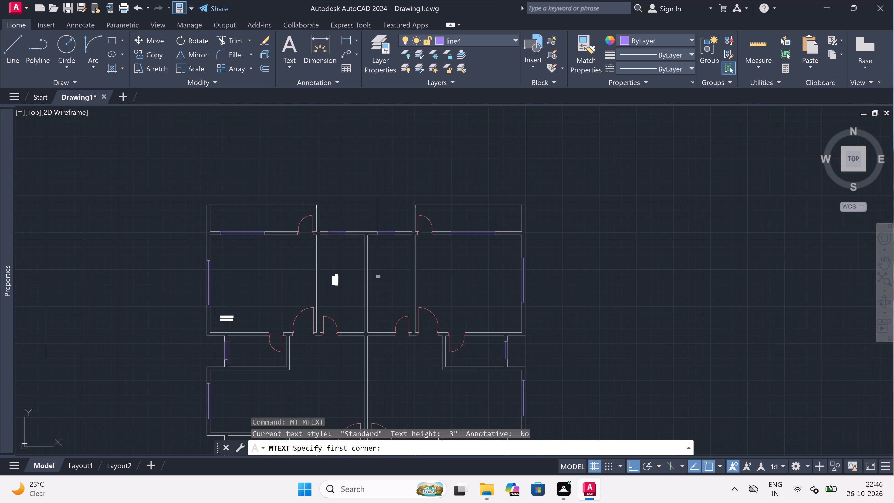
scroll(377, 278, up, 2)
drag(381, 284, 395, 286)
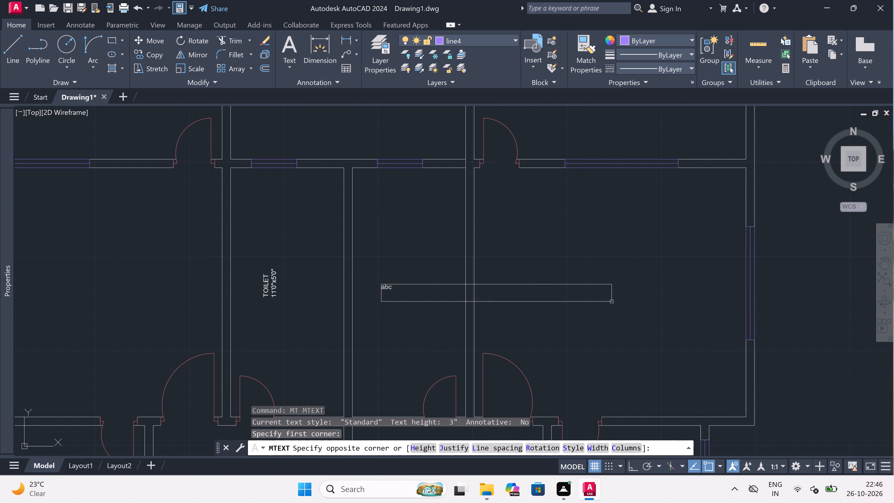
click(679, 306)
scroll(422, 306, up, 2)
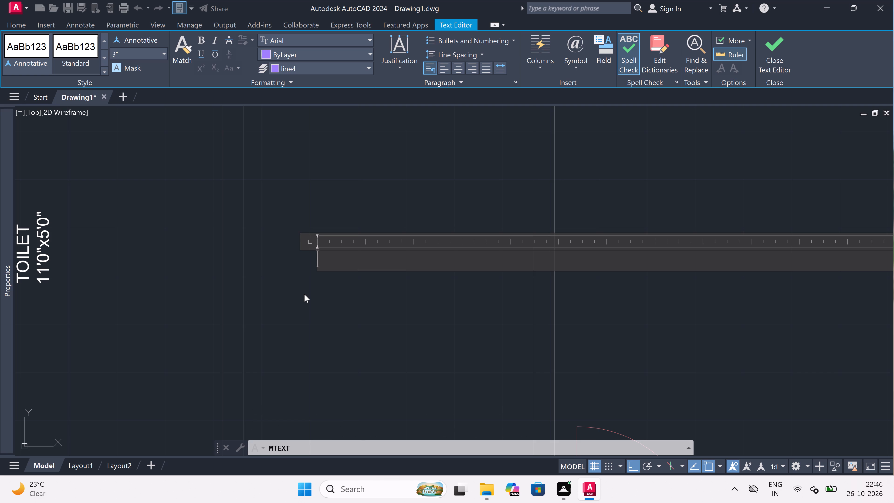
text(KITCHEN)
key(Return)
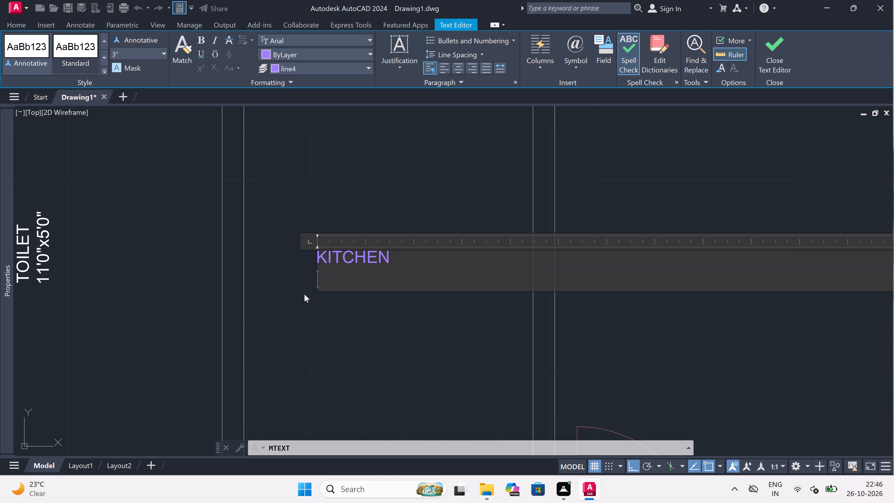
text(11)
text('0)
text("c)
key(BackSpace)
text(x5'0")
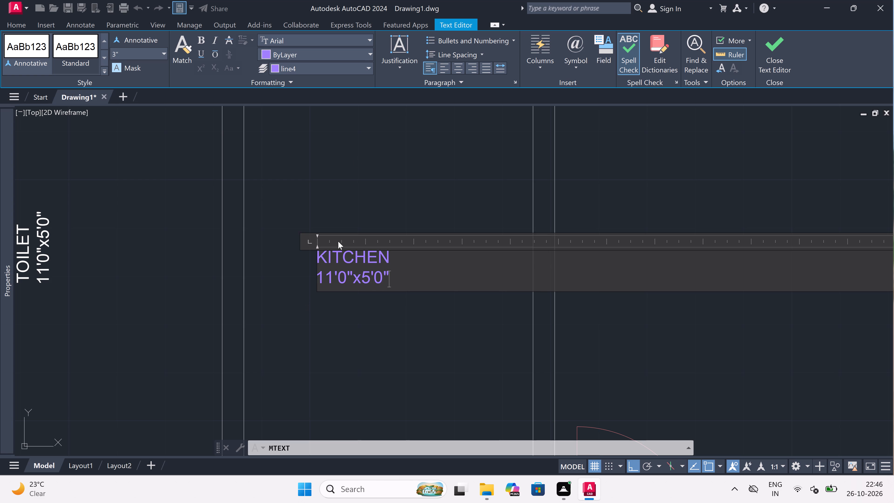
Set the new KITCHEN label's layer to 0 and finish the text.
click(317, 68)
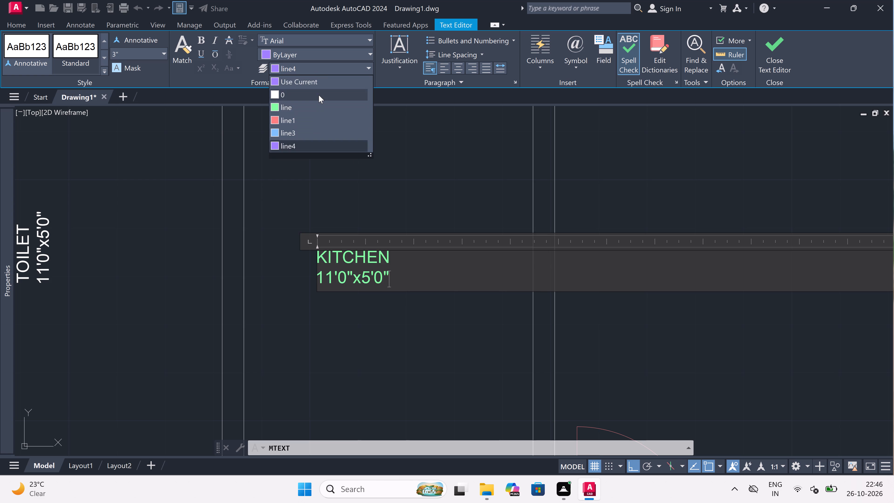
drag(319, 95, 321, 109)
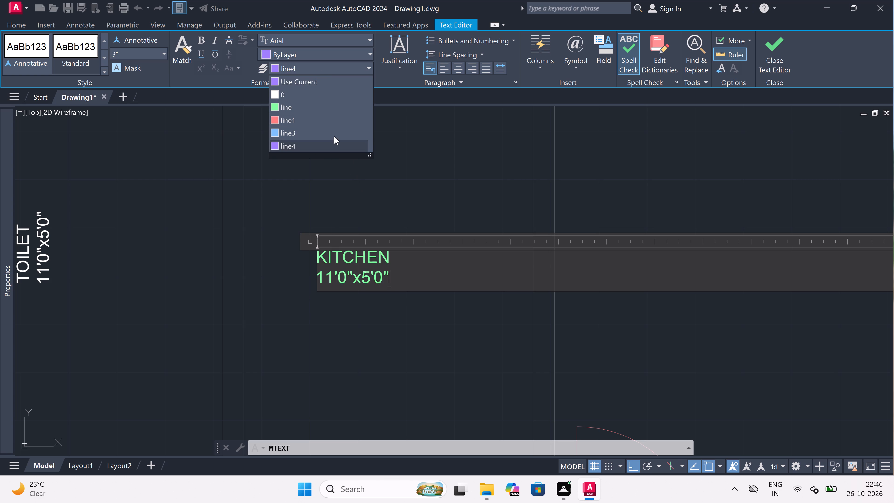
drag(303, 99, 306, 103)
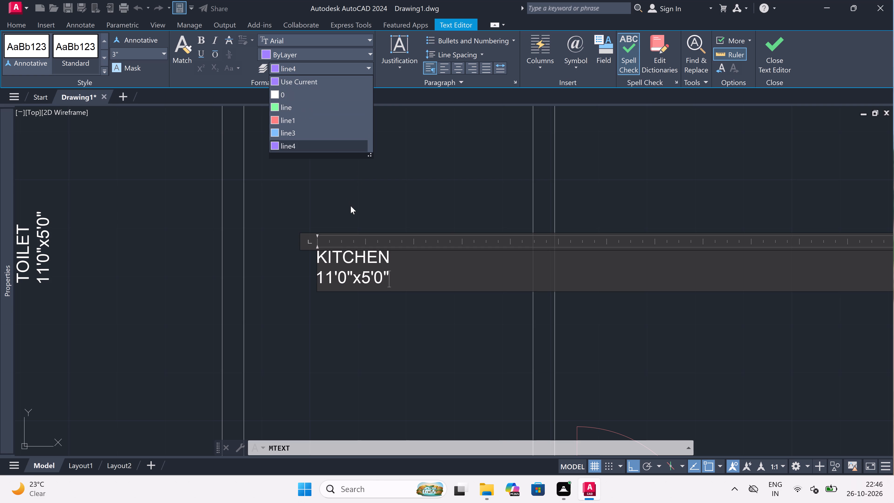
click(351, 206)
click(344, 217)
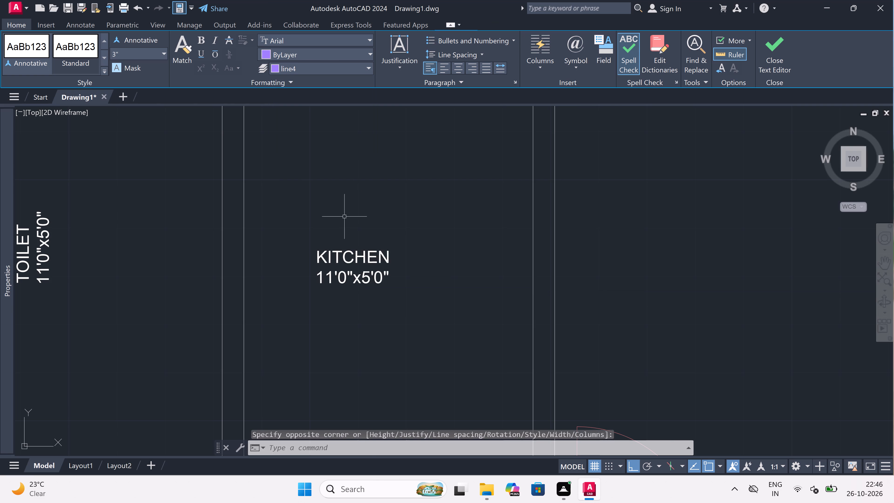
Replace the word TOILET with KITCHEN in the west unit's rotated label, keeping the 11'0"x5'0" line.
scroll(343, 217, down, 4)
scroll(291, 218, up, 4)
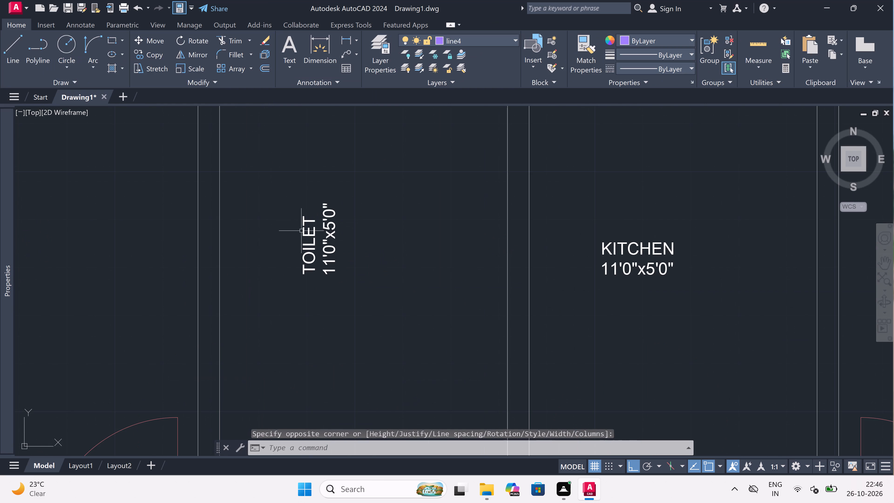
double_click(306, 236)
click(307, 235)
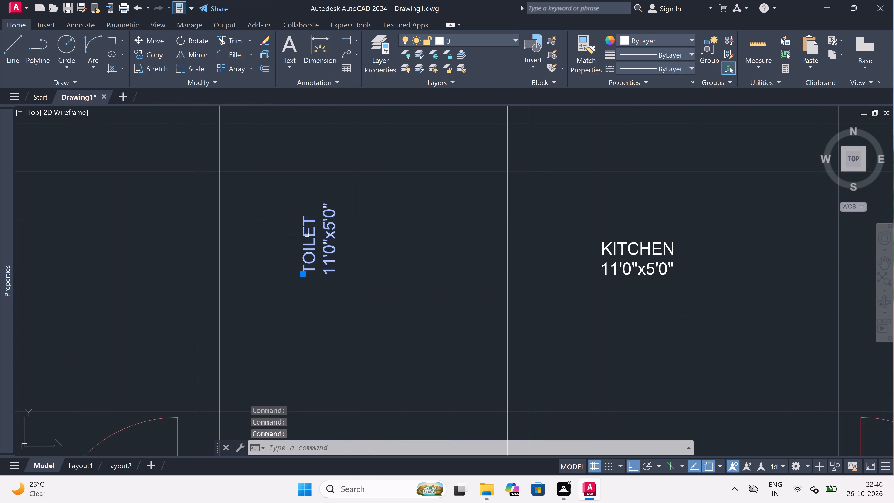
double_click(307, 235)
scroll(307, 270, up, 2)
click(439, 303)
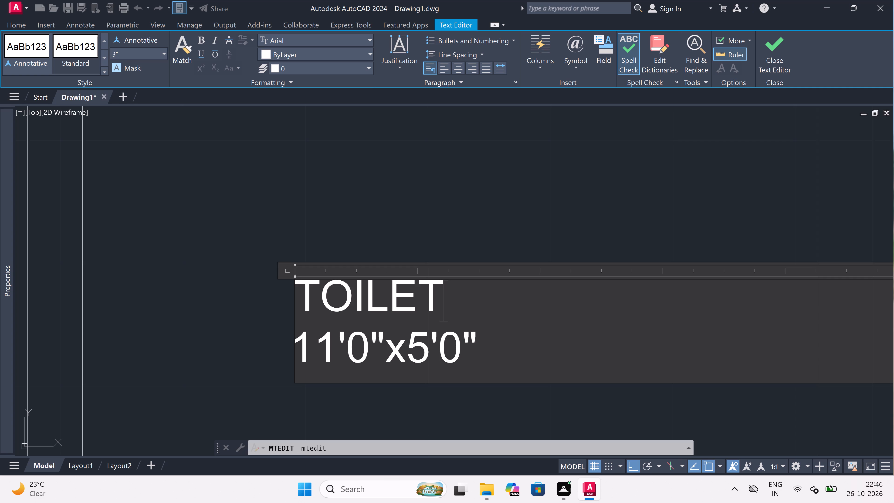
key(BackSpace)
key(BackSpace)
key(BackSpace)
key(BackSpace)
key(BackSpace)
key(BackSpace)
key(BackSpace)
key(BackSpace)
key(BackSpace)
key(BackSpace)
key(BackSpace)
key(BackSpace)
key(BackSpace)
key(BackSpace)
key(BackSpace)
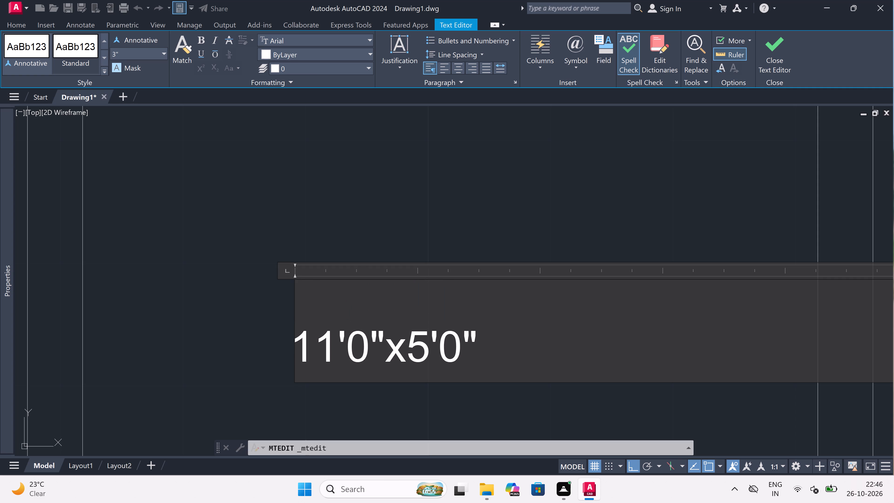
text(KITCHEN)
drag(206, 313, 213, 313)
scroll(302, 309, down, 2)
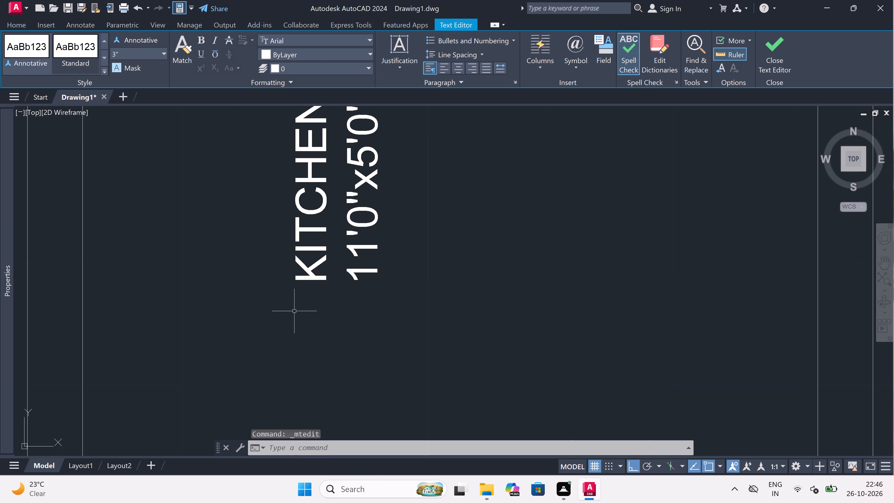
Rotate the east unit's KITCHEN label 90 degrees counterclockwise so it reads upward along the room's length.
scroll(302, 309, down, 2)
scroll(525, 303, up, 1)
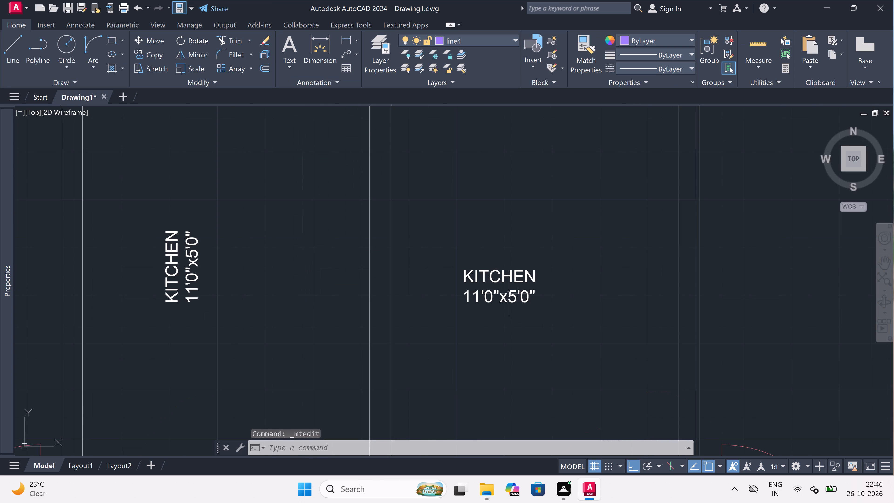
drag(505, 290, 501, 288)
click(471, 272)
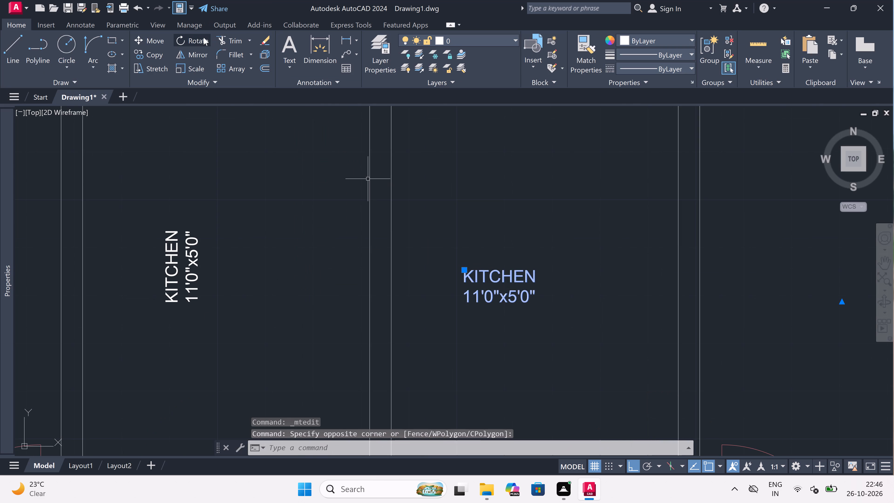
drag(203, 37, 210, 38)
drag(517, 296, 516, 258)
click(484, 200)
Add a multiline text label reading BEDROOM over 12'0"x11'0" near the south wall of the east unit's north bedroom.
scroll(492, 216, down, 4)
scroll(511, 239, up, 2)
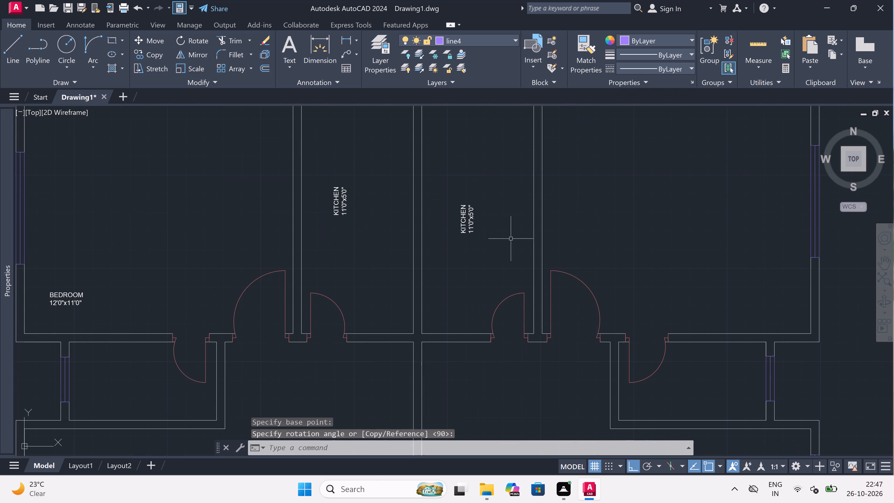
scroll(340, 289, down, 4)
scroll(400, 285, up, 3)
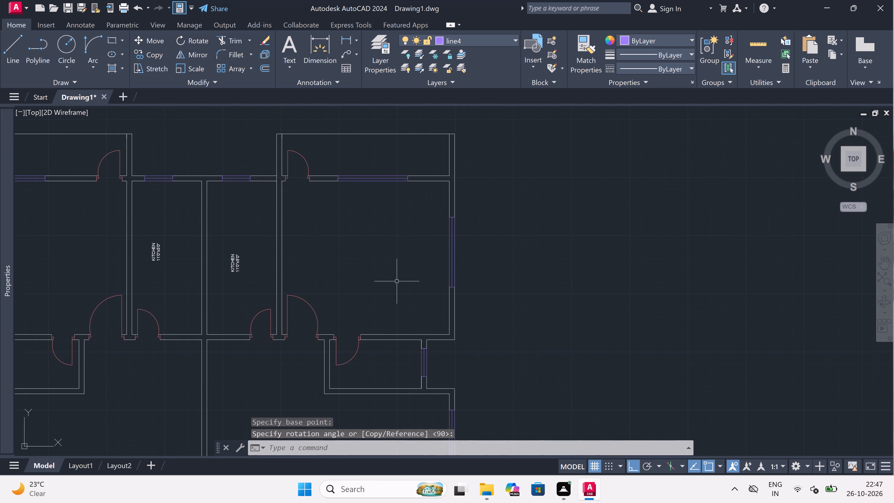
text(MT)
key(space)
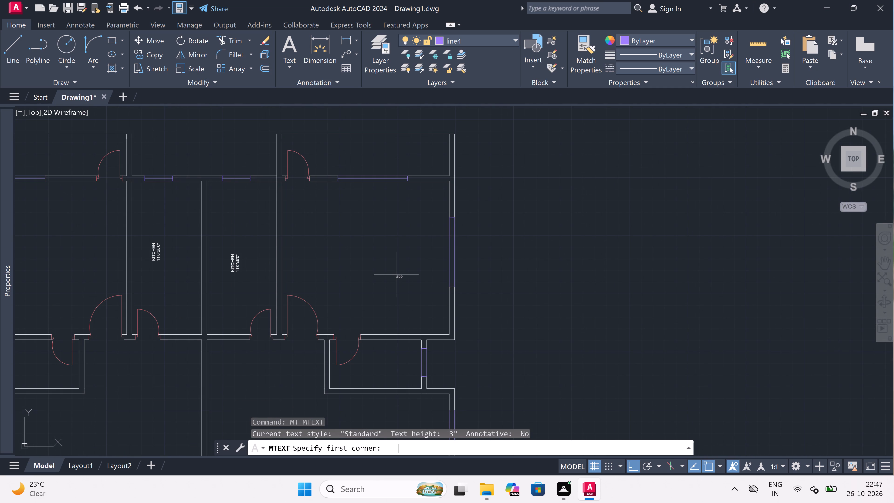
scroll(394, 274, down, 2)
scroll(371, 302, up, 1)
scroll(403, 276, up, 1)
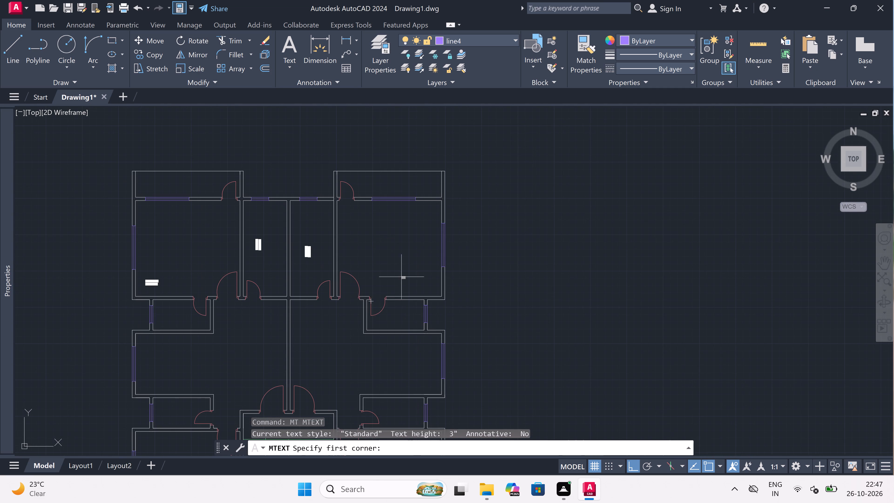
scroll(403, 276, up, 1)
drag(320, 293, 388, 299)
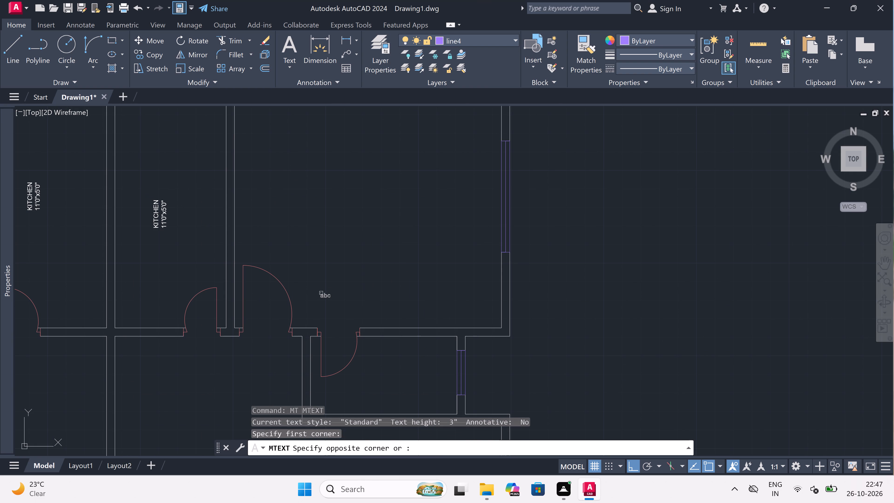
click(654, 307)
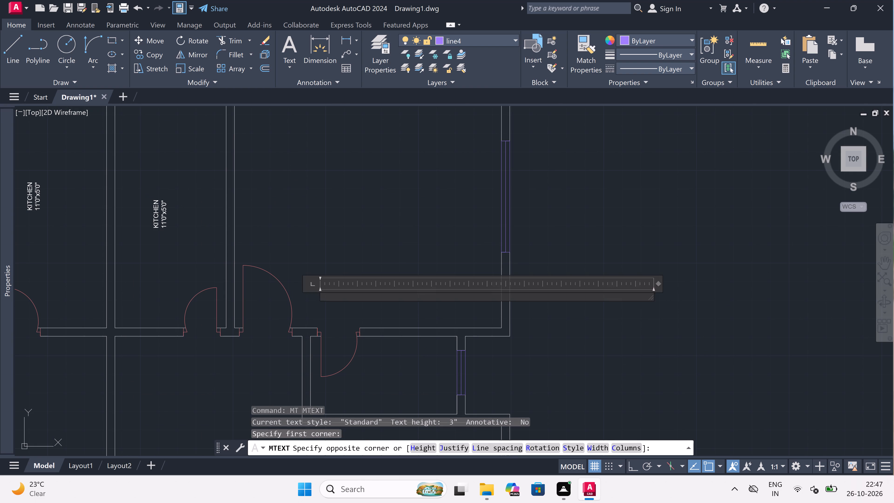
scroll(374, 253, down, 2)
scroll(364, 276, up, 3)
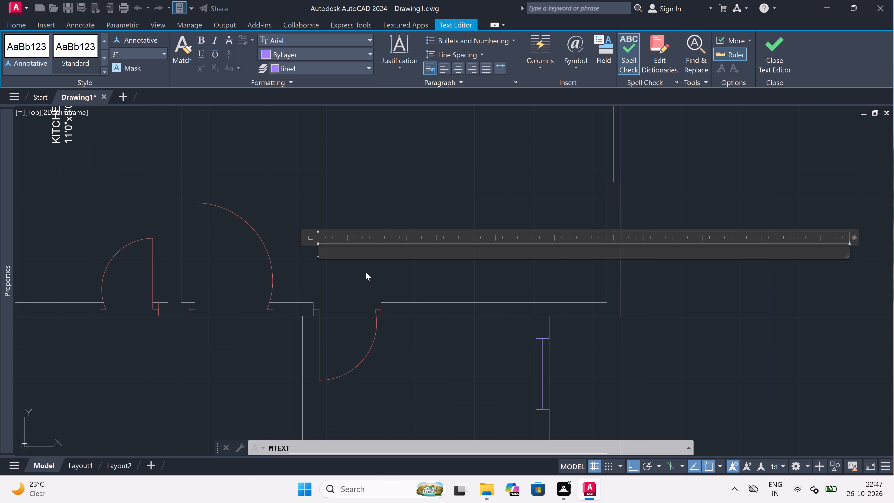
text(BEDR)
text(OO)
key(Return)
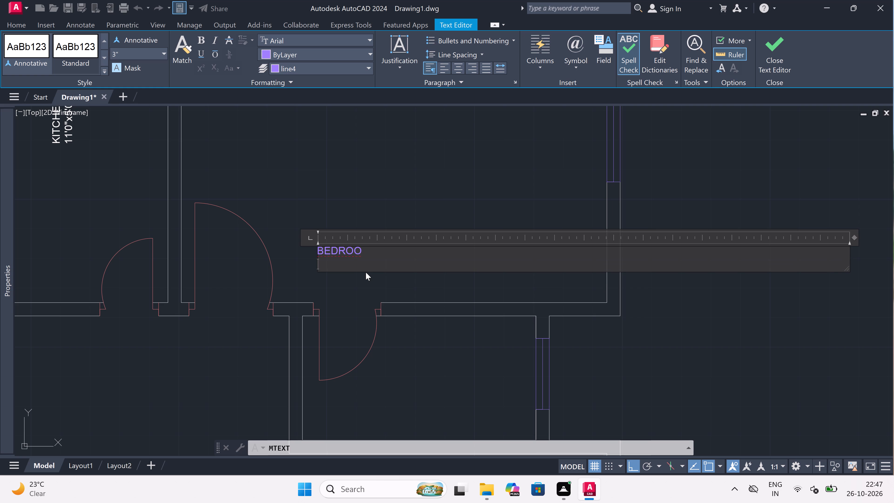
key(BackSpace)
key(m)
key(Return)
text(12'0)
text("x)
text(11'0")
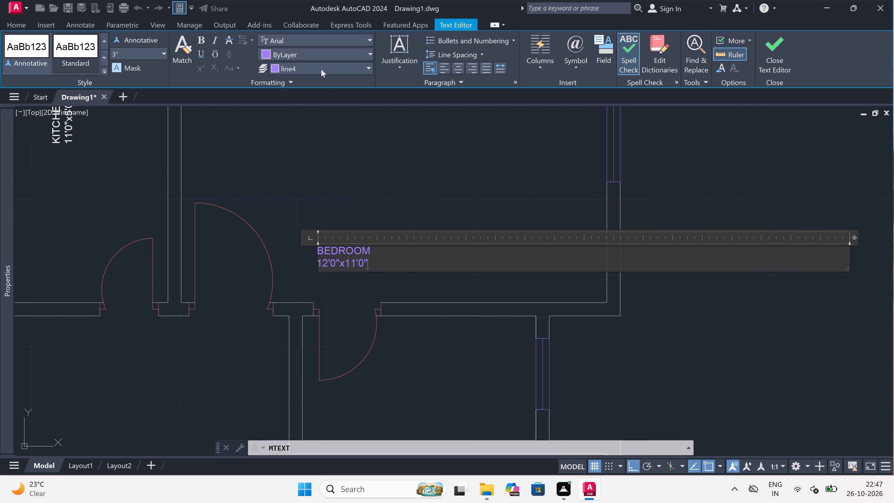
Set the new BEDROOM label's layer to 0 and finish the text.
click(321, 69)
drag(325, 91, 328, 99)
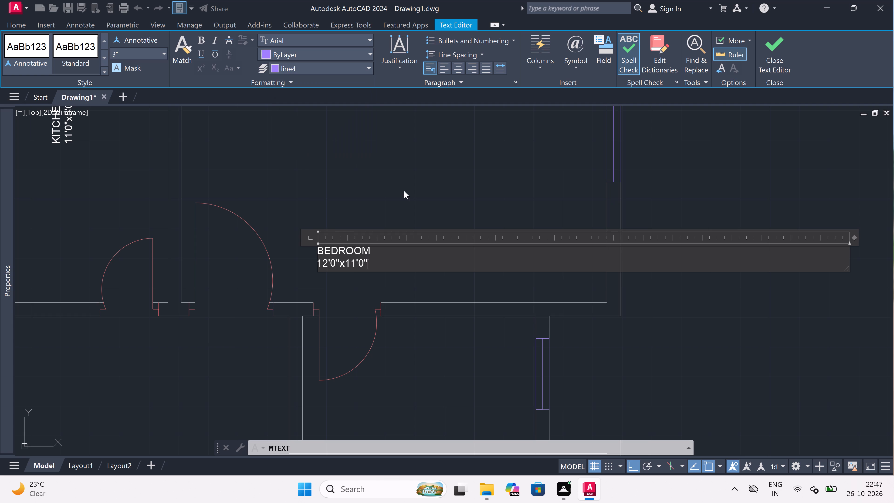
click(411, 209)
Add a multiline text label reading TOILET over 6'7"x3'6" in the east unit's small room south of the north bedroom.
scroll(317, 226, down, 4)
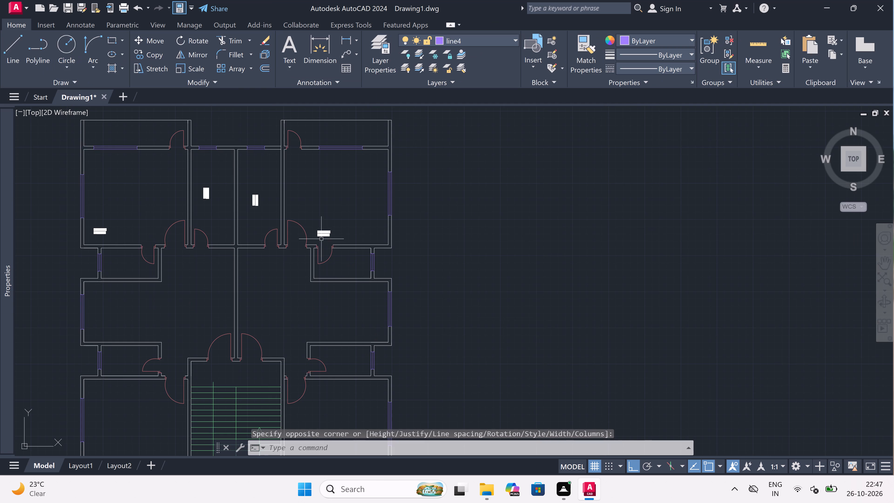
scroll(348, 282, up, 3)
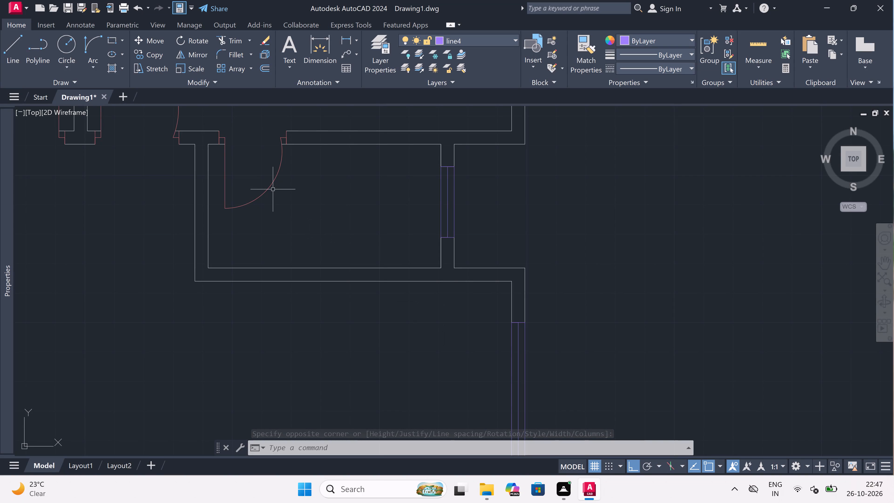
key(space)
scroll(279, 186, up, 1)
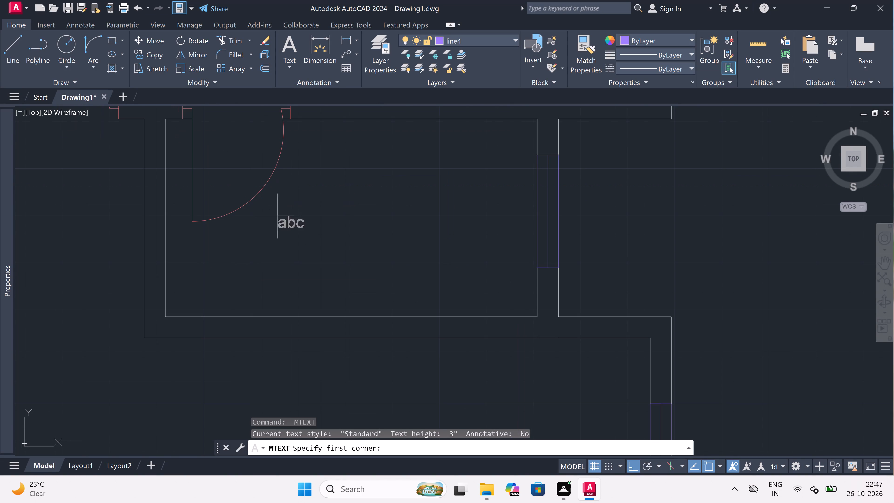
drag(221, 265, 220, 265)
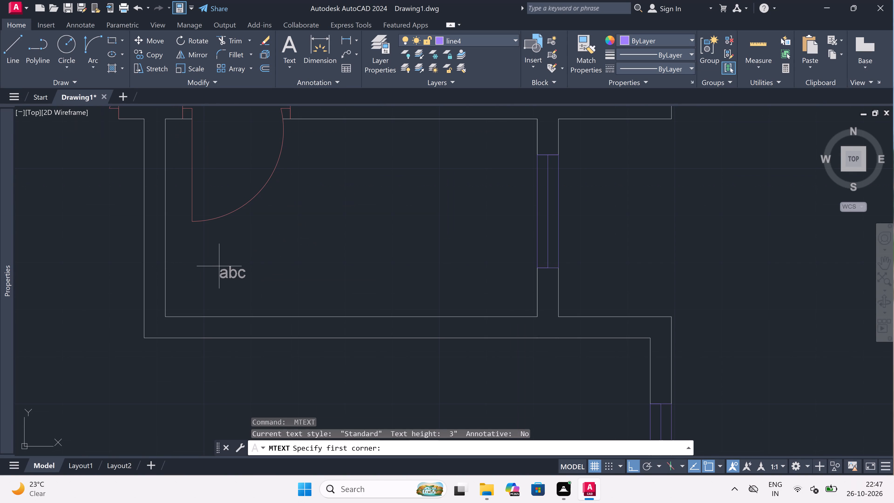
drag(220, 265, 264, 266)
click(725, 258)
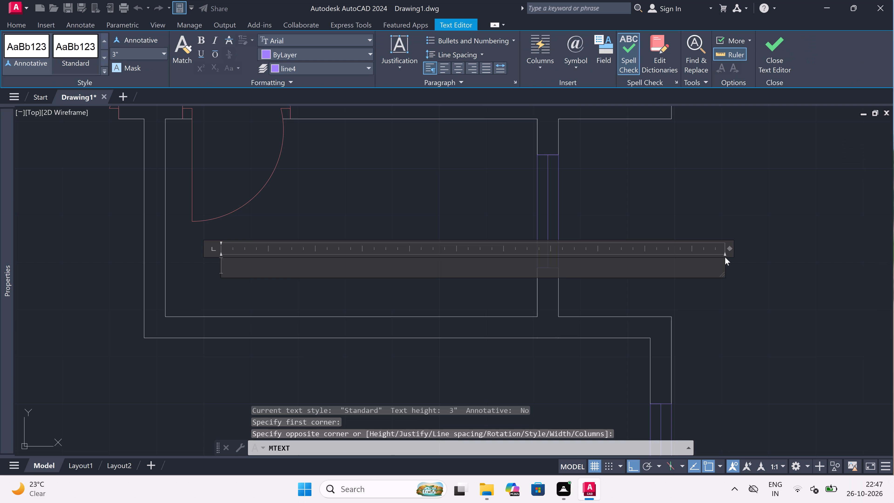
text(TOILET)
key(Return)
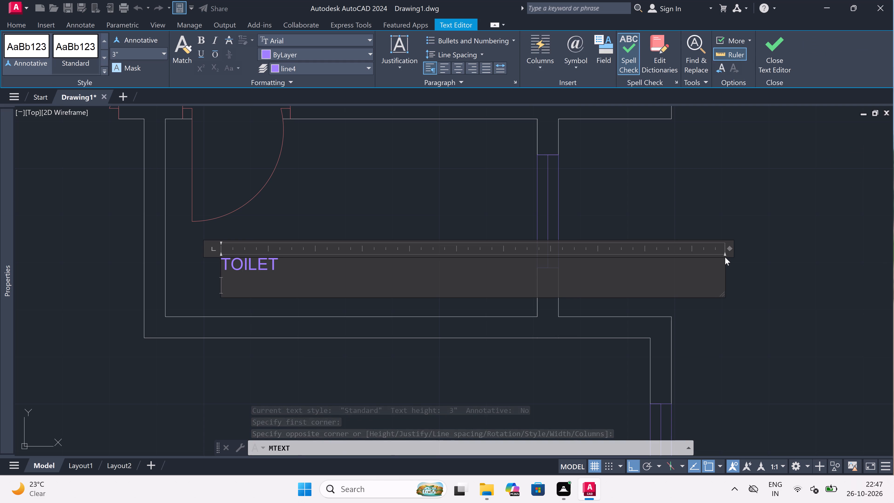
text(6')
key(7)
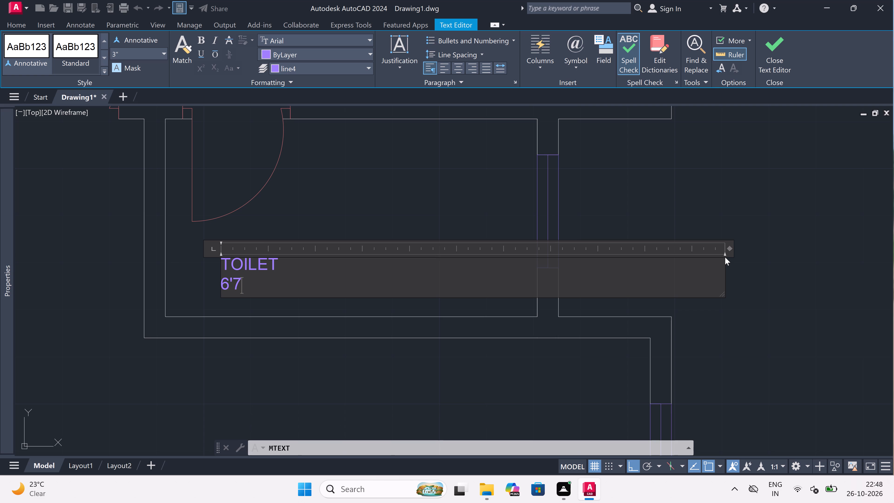
key(shift+quotedbl)
key(3)
text('6)
key(shift+quotedbl)
scroll(234, 276, up, 3)
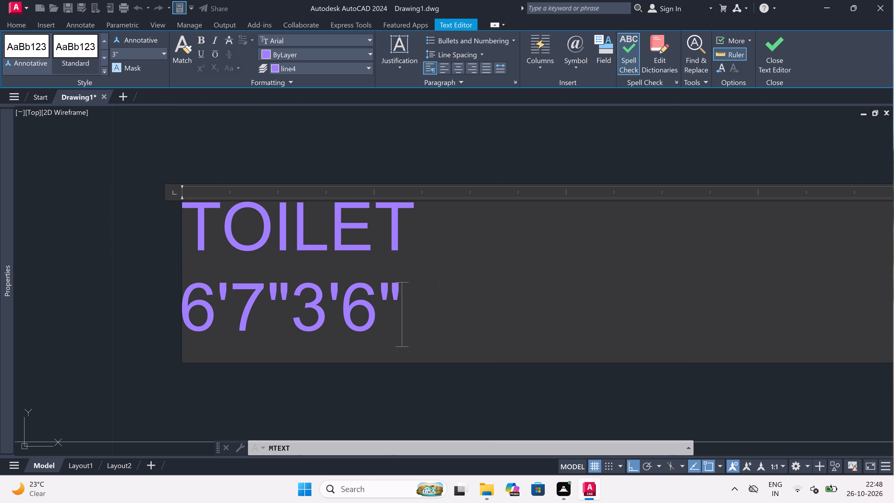
click(286, 311)
key(x)
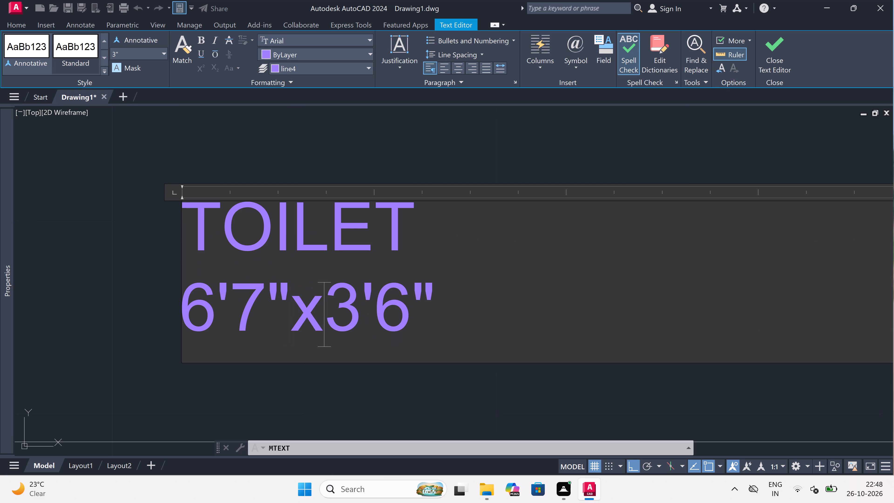
Set the new TOILET label's layer to 0 and finish the text.
scroll(272, 307, down, 5)
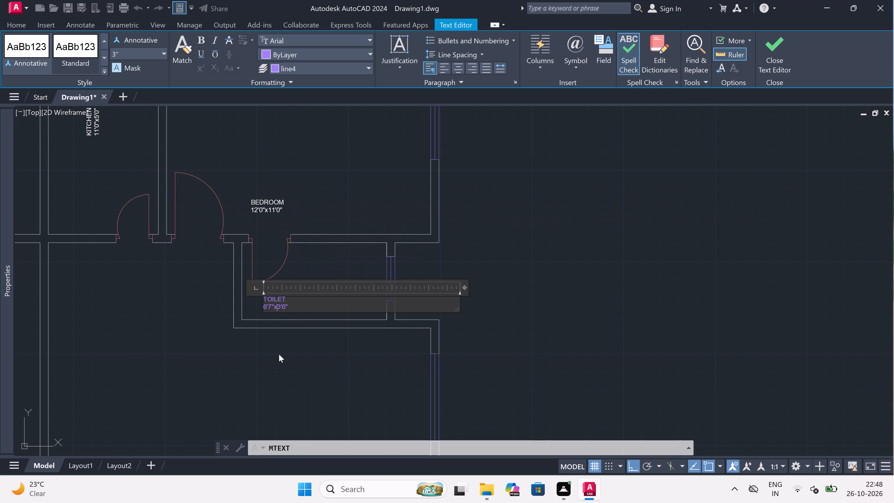
scroll(273, 316, up, 3)
click(326, 285)
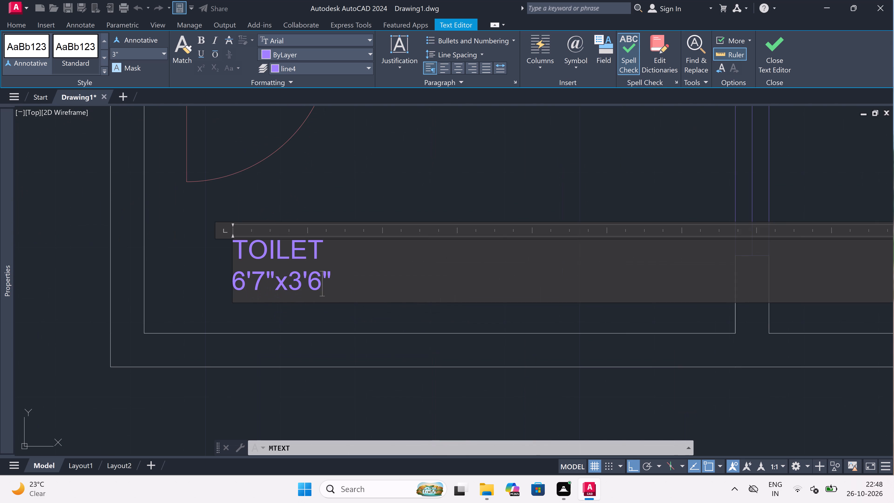
click(353, 278)
click(346, 68)
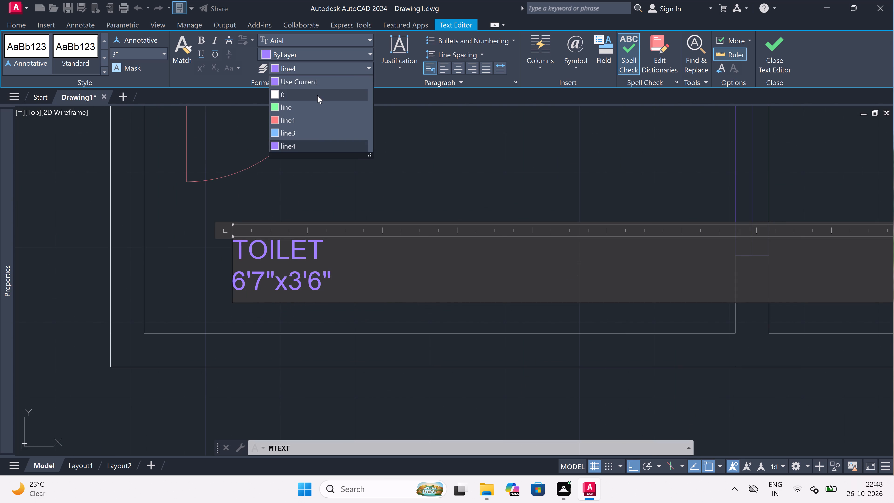
drag(317, 95, 317, 99)
drag(188, 247, 209, 248)
Add a multiline text label reading DRAWING over 16'5"x7'0" in the east unit's central room, south of the toilet.
scroll(306, 244, down, 4)
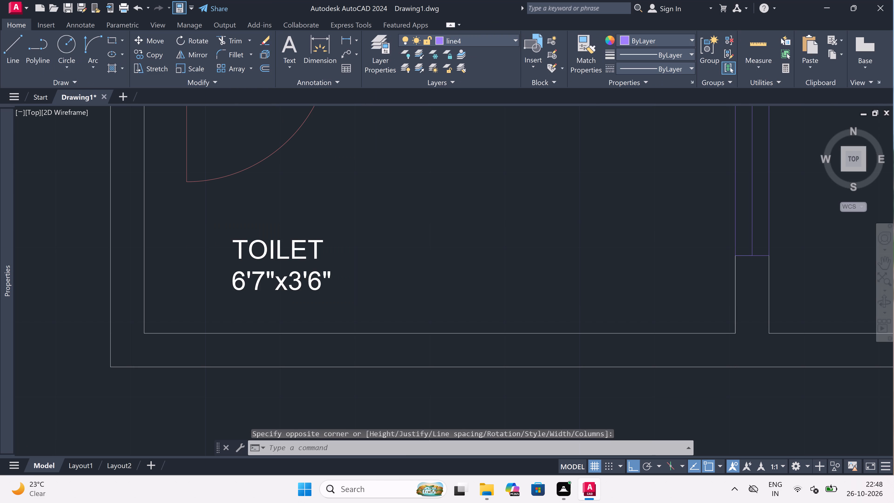
scroll(306, 244, down, 1)
scroll(387, 248, down, 1)
scroll(343, 294, up, 2)
scroll(343, 282, down, 4)
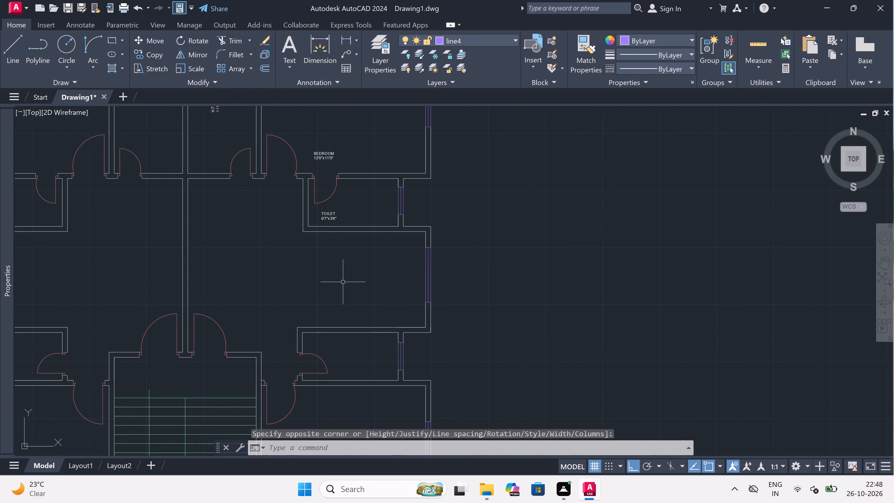
scroll(347, 303, up, 3)
text(mt)
key(space)
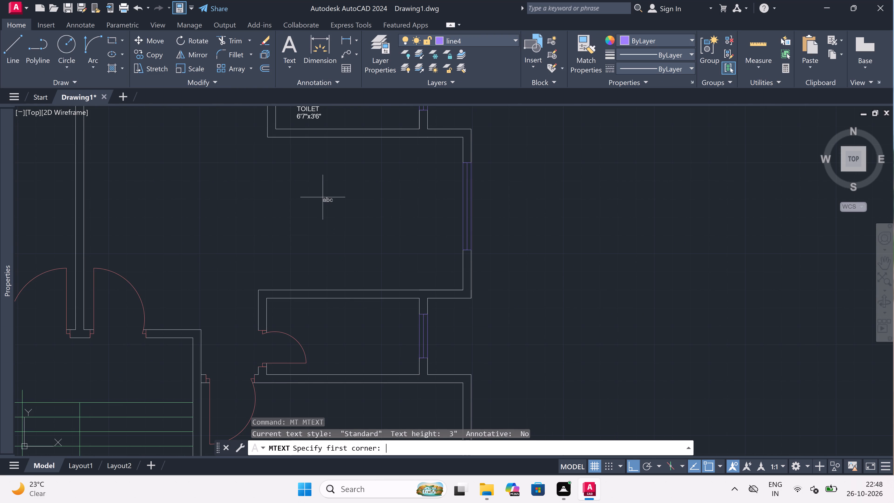
scroll(323, 197, up, 1)
scroll(313, 203, down, 4)
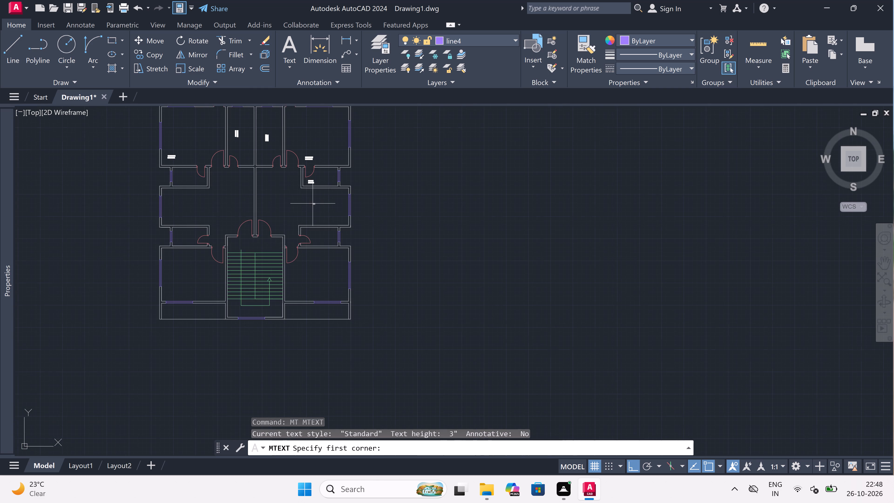
scroll(312, 192, up, 4)
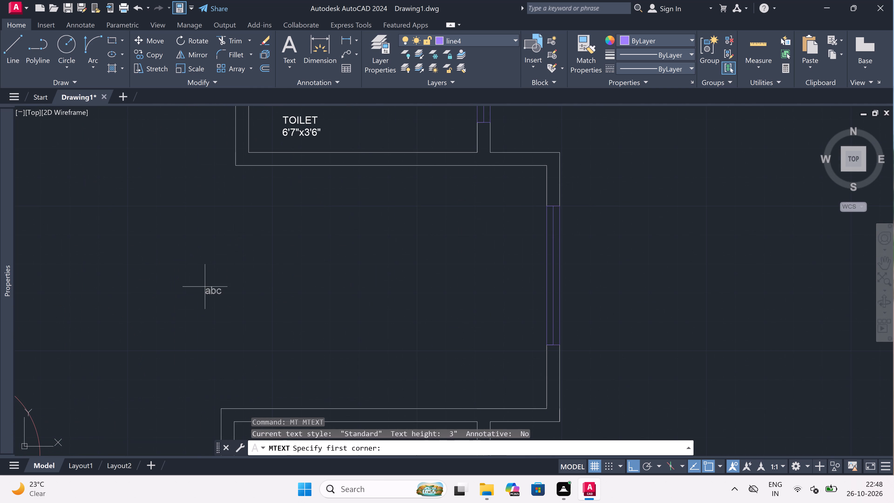
drag(205, 279, 242, 284)
click(650, 324)
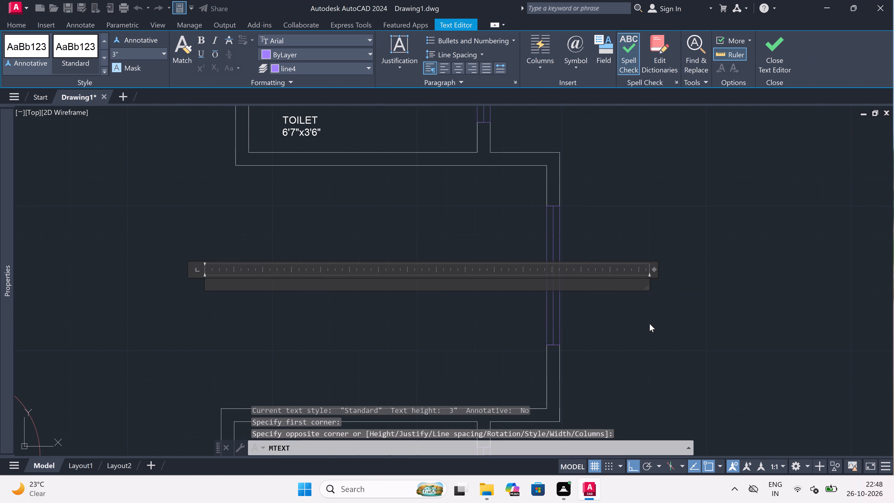
text(DRAWINING)
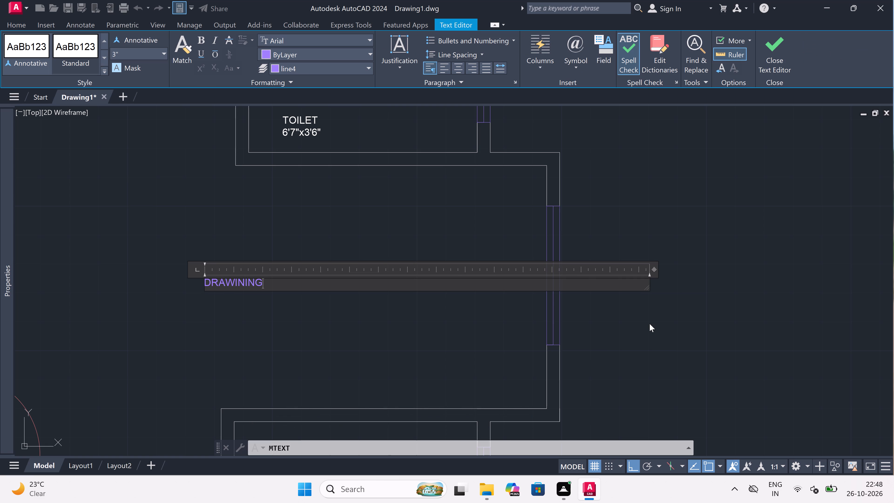
key(Return)
key(BackSpace)
key(BackSpace)
key(BackSpace)
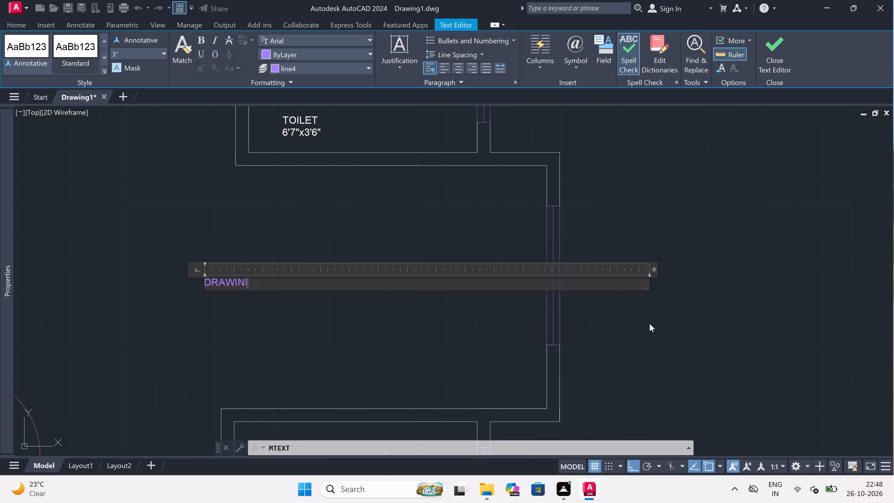
key(BackSpace)
key(g)
key(Return)
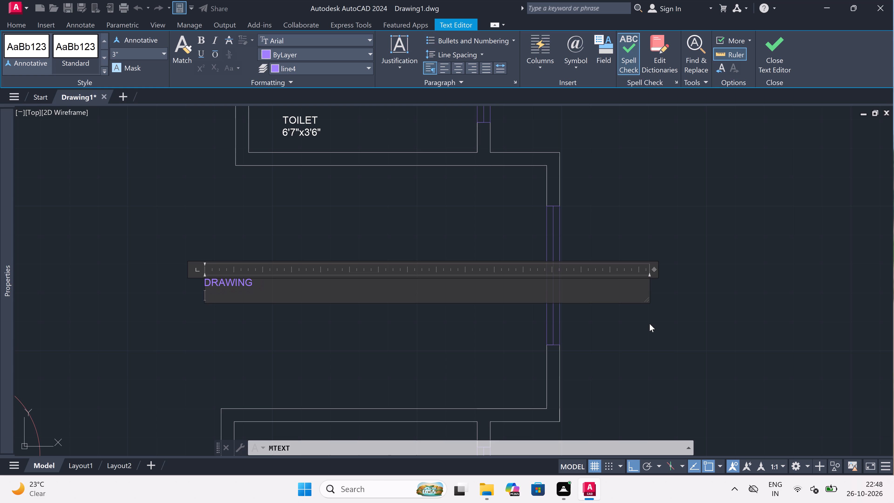
text(16')
key(5)
text(7'0")
Set the new DRAWING label's layer to 0 and finish the text.
click(308, 66)
click(308, 97)
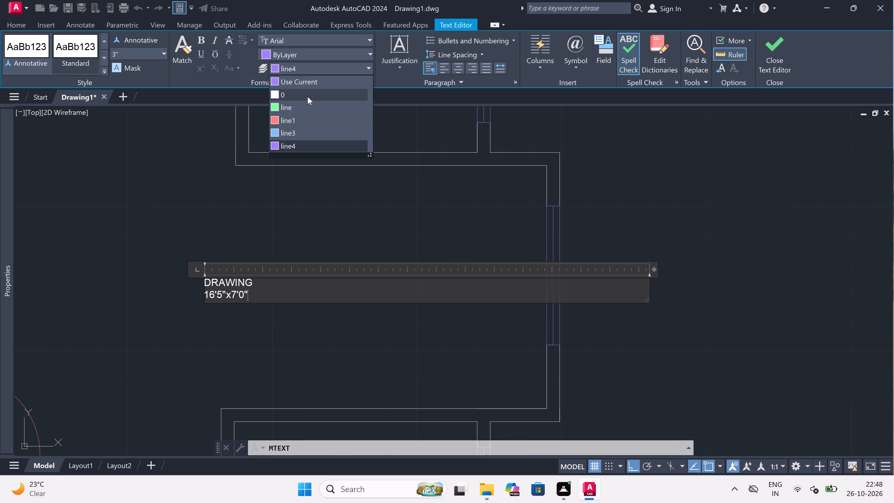
click(244, 294)
click(283, 248)
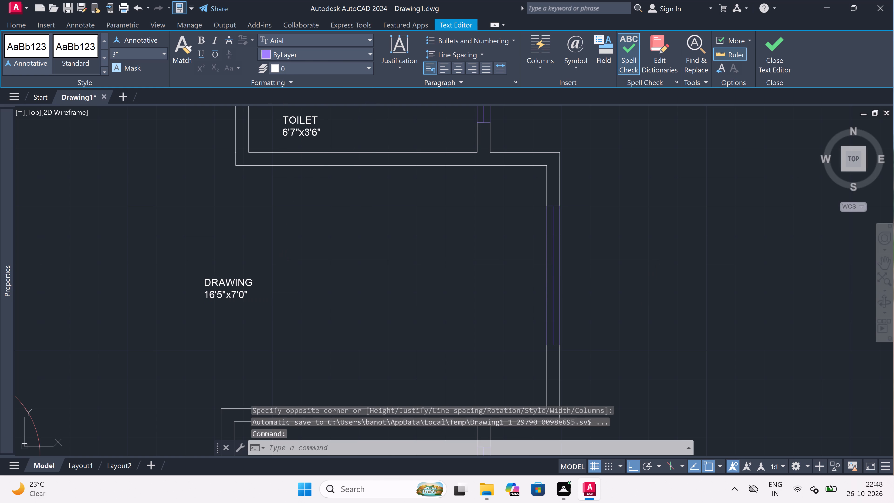
Add a multiline text label reading DRAWING over 16'5"x7'0" in the west unit's central room.
scroll(302, 231, down, 5)
scroll(302, 251, down, 4)
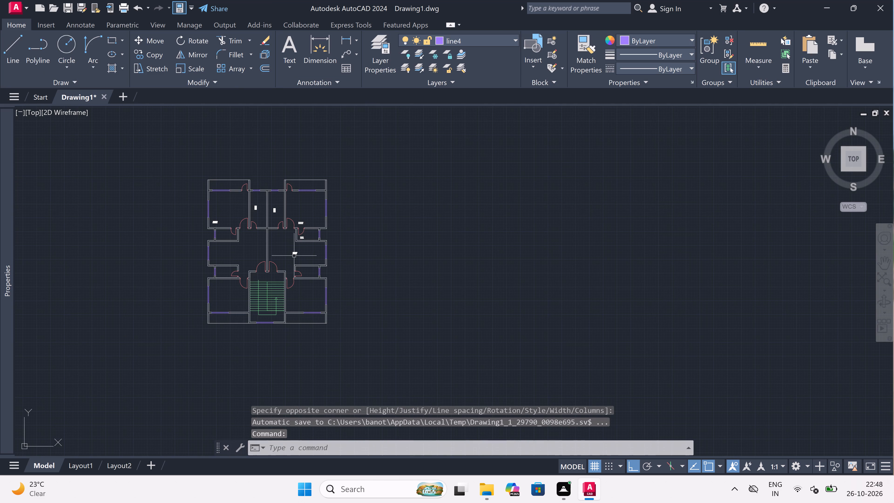
scroll(199, 243, up, 3)
scroll(318, 277, up, 1)
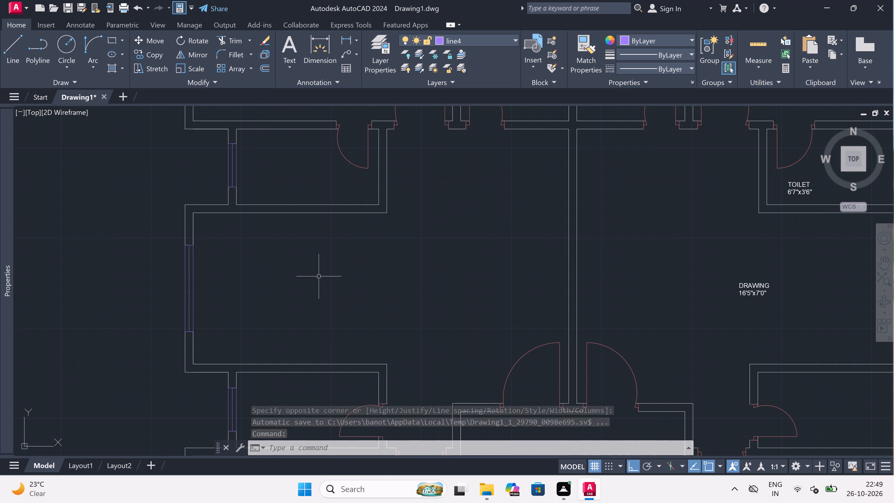
text(mt)
key(space)
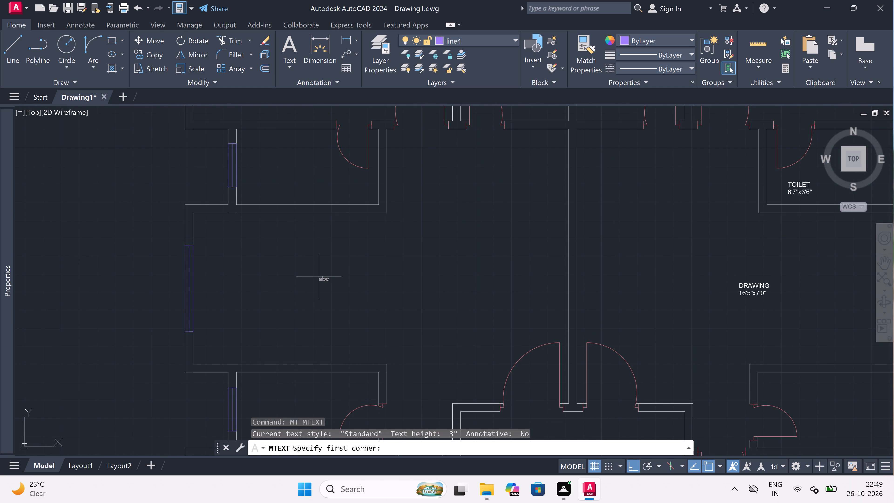
scroll(301, 288, up, 1)
drag(283, 281, 381, 308)
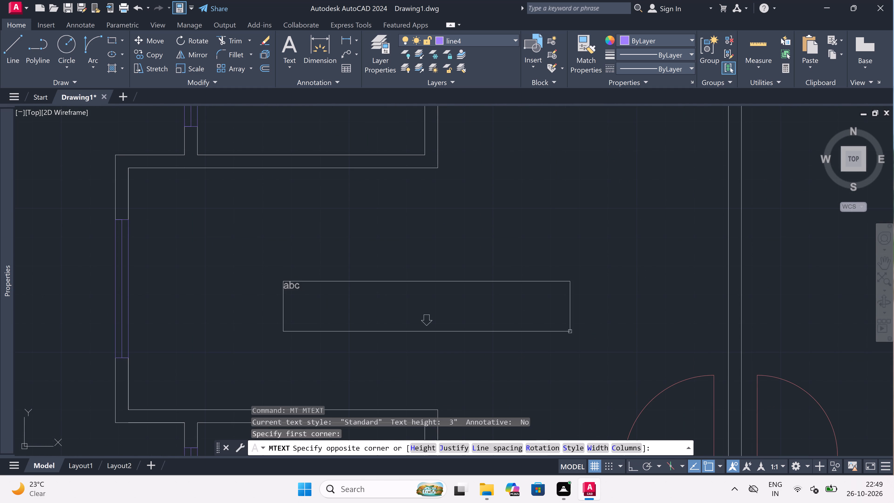
click(632, 329)
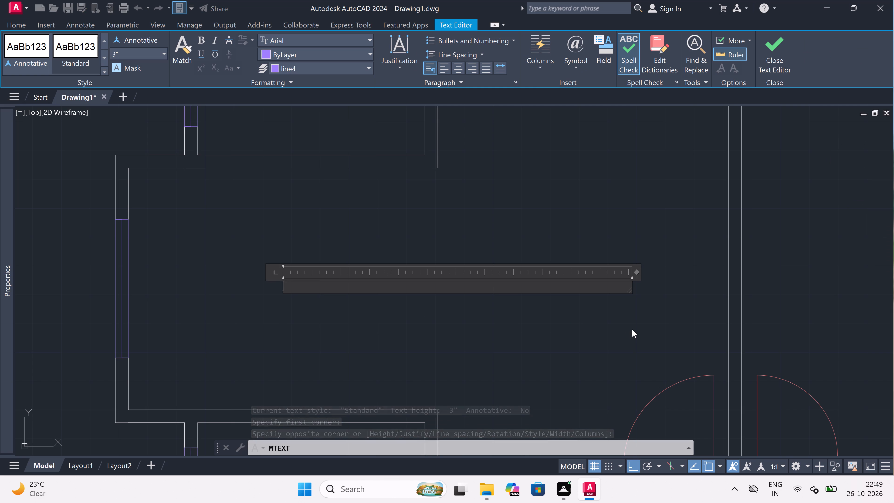
text(DRAWINING)
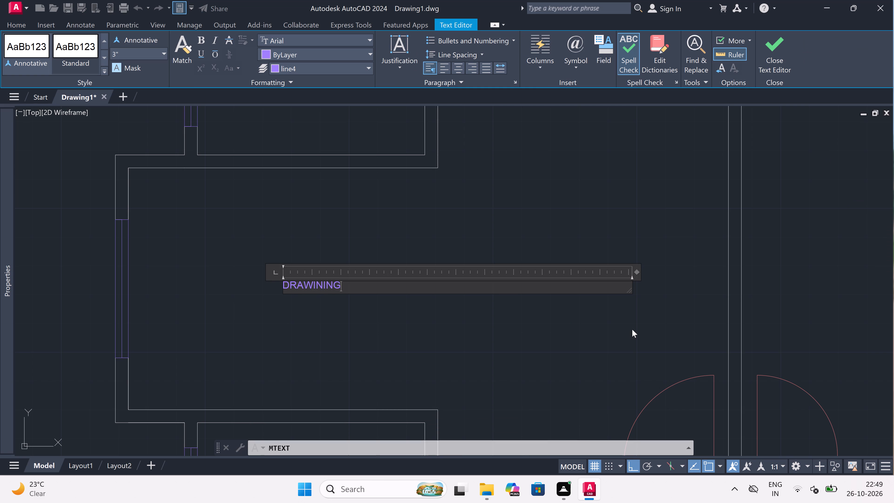
key(BackSpace)
key(BackSpace)
key(BackSpace)
key(g)
key(Return)
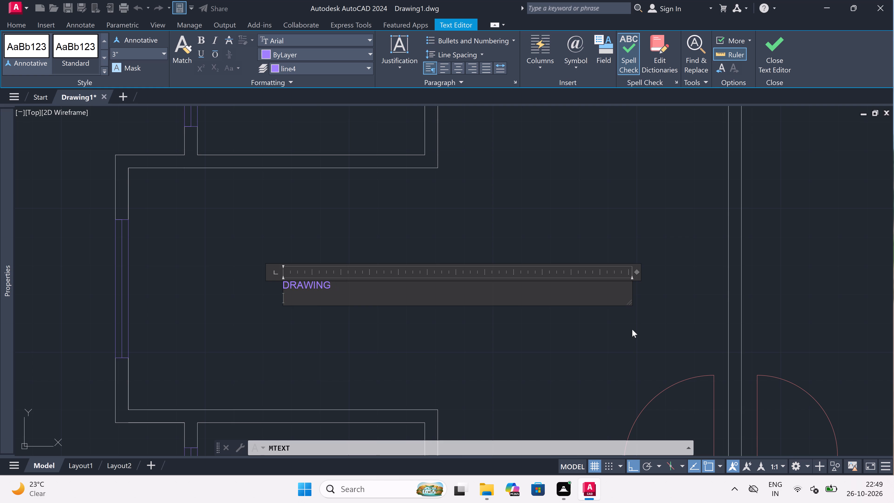
key(1)
key(6)
key(apostrophe)
key(5)
text("x)
key(7)
text('0")
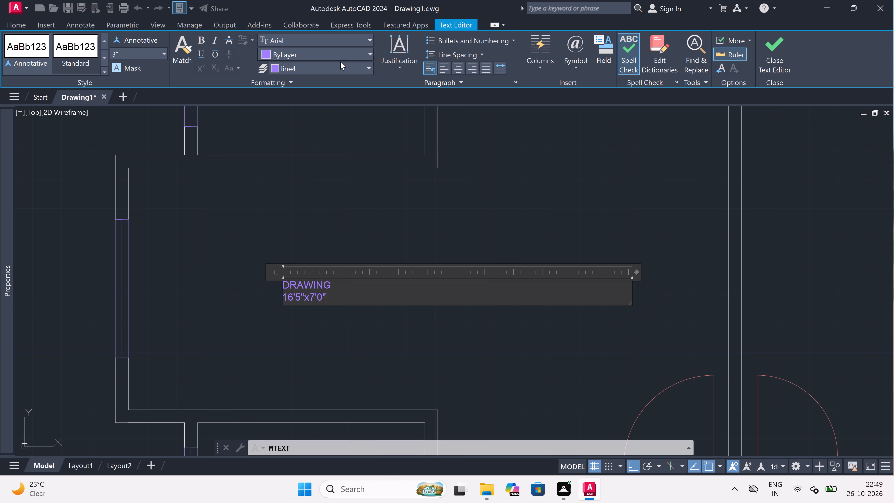
Set the west unit's new DRAWING label's layer to 0 and finish the text.
click(340, 64)
click(315, 99)
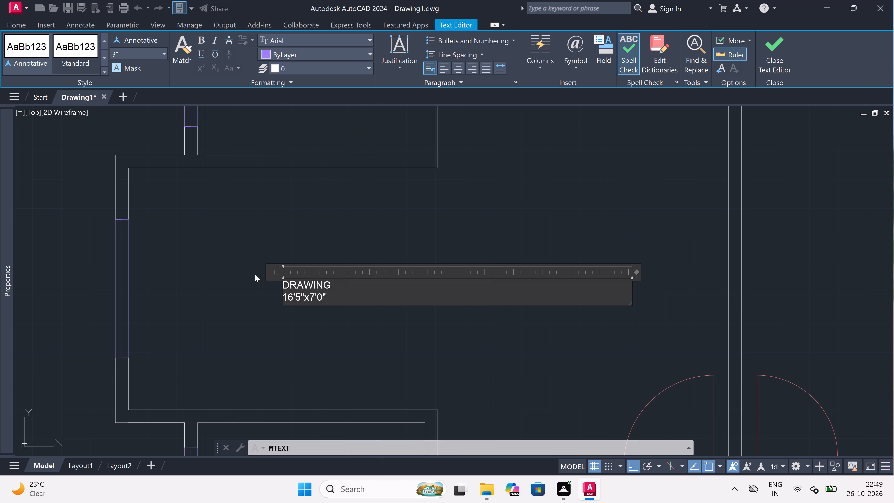
click(252, 277)
Add a multiline text label reading TOILET over 6'7"x3'6" in the west unit's small room north of the drawing room.
scroll(279, 289, down, 4)
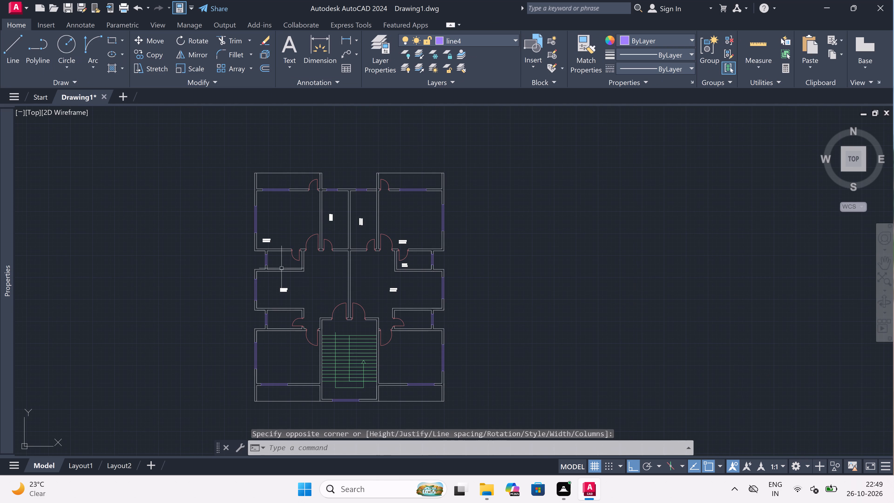
scroll(277, 260, up, 3)
key(space)
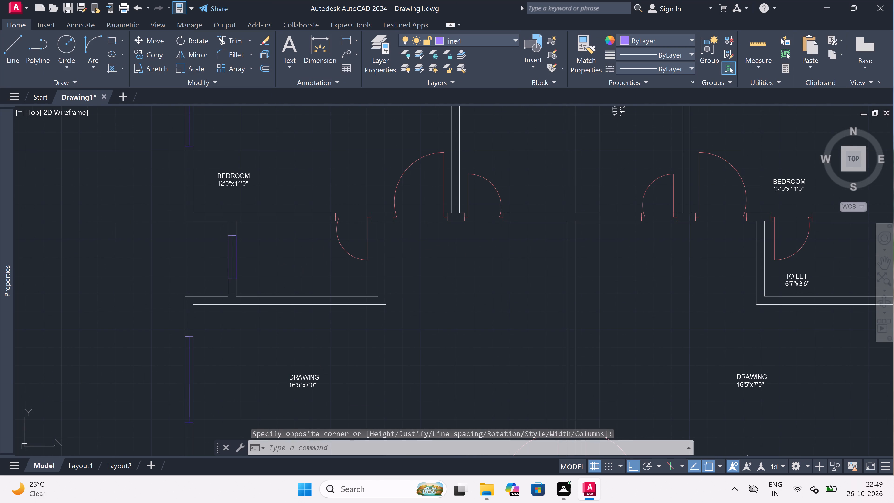
scroll(302, 270, up, 2)
drag(239, 281, 261, 281)
click(691, 279)
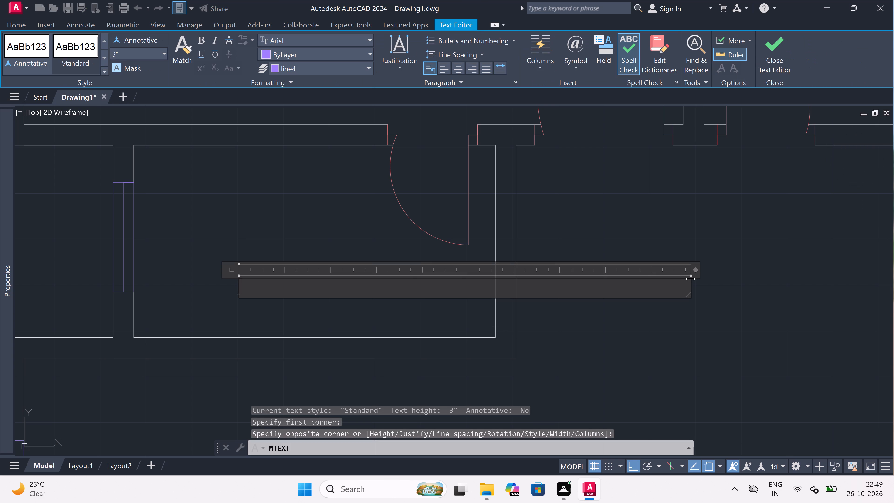
text(TOILET)
key(Return)
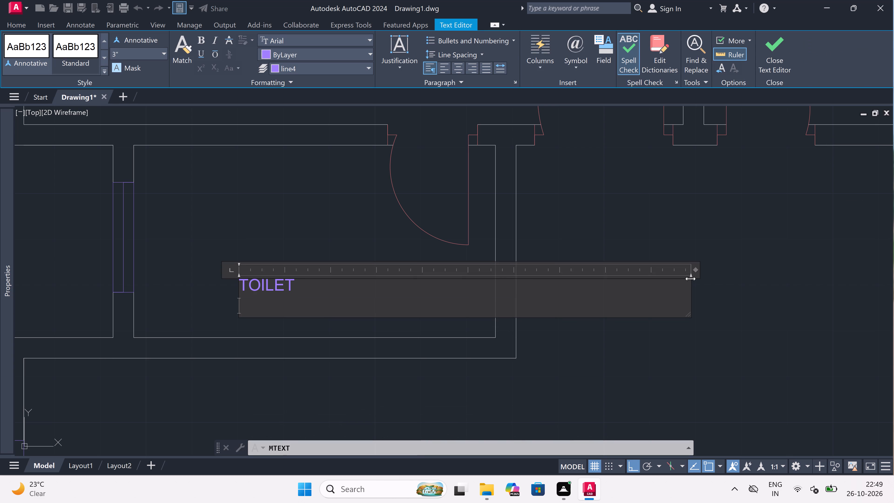
text(6'7)
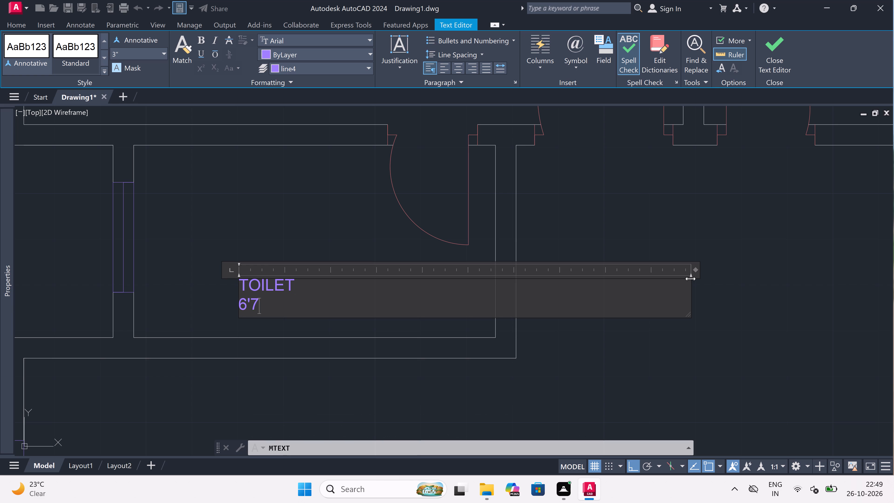
text("x)
text(3'6)
key(shift+quotedbl)
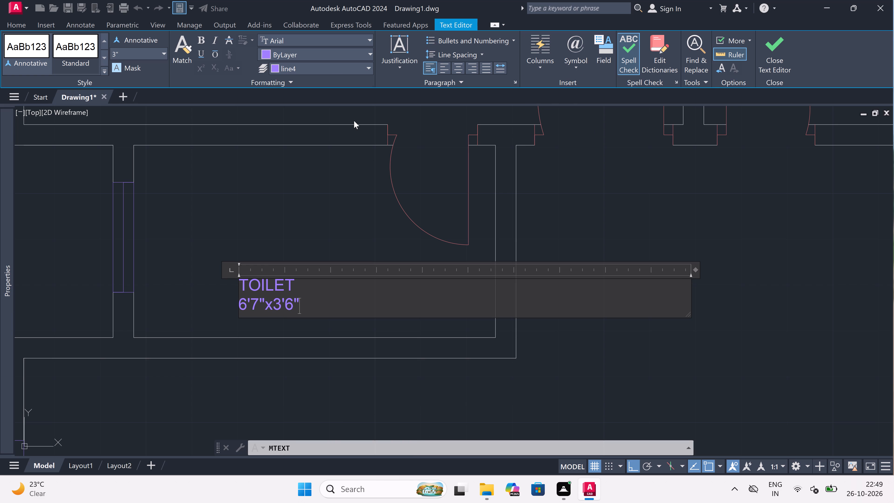
Set the new 6'7"x3'6" TOILET label's layer to 0 and finish the text.
click(334, 66)
click(324, 99)
click(261, 224)
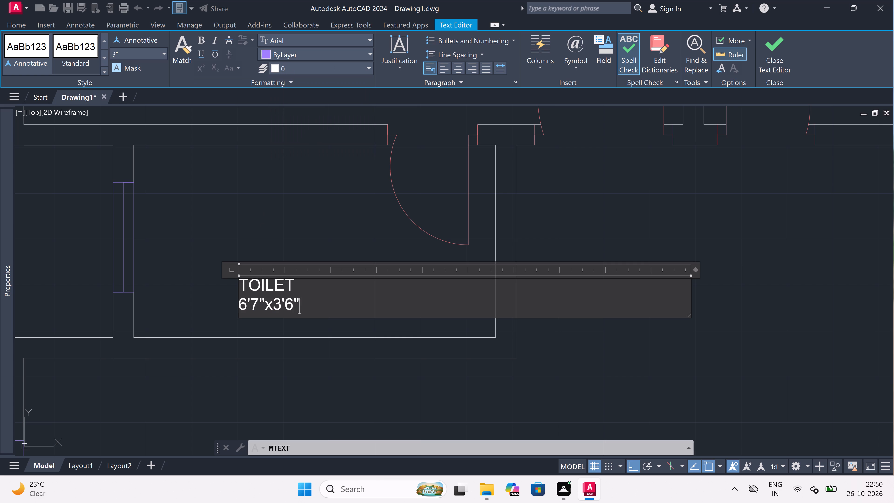
Add a multiline text label reading TOILET over 7'0"x3'6" in the west unit's small room south of the drawing room.
scroll(275, 237, down, 8)
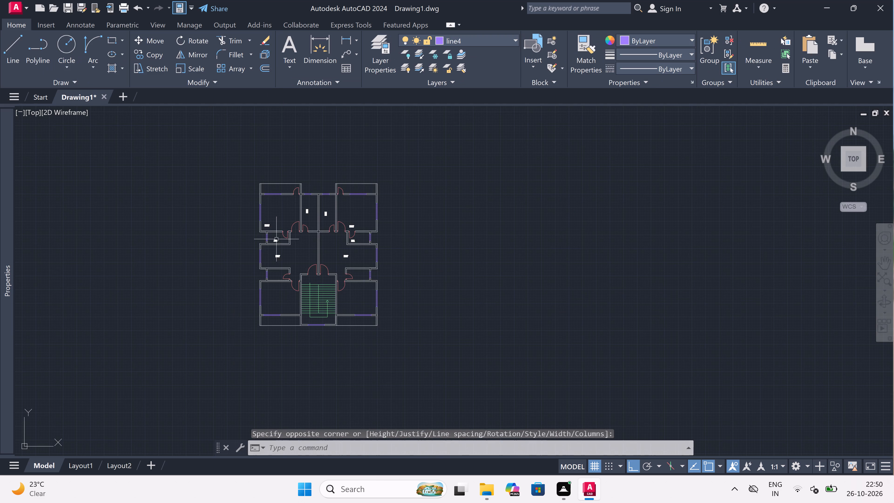
scroll(272, 290, up, 1)
scroll(279, 266, up, 4)
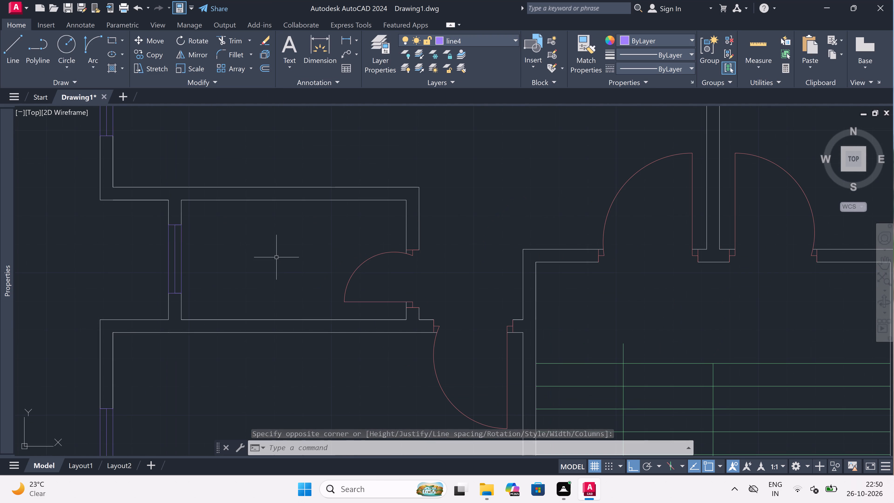
key(space)
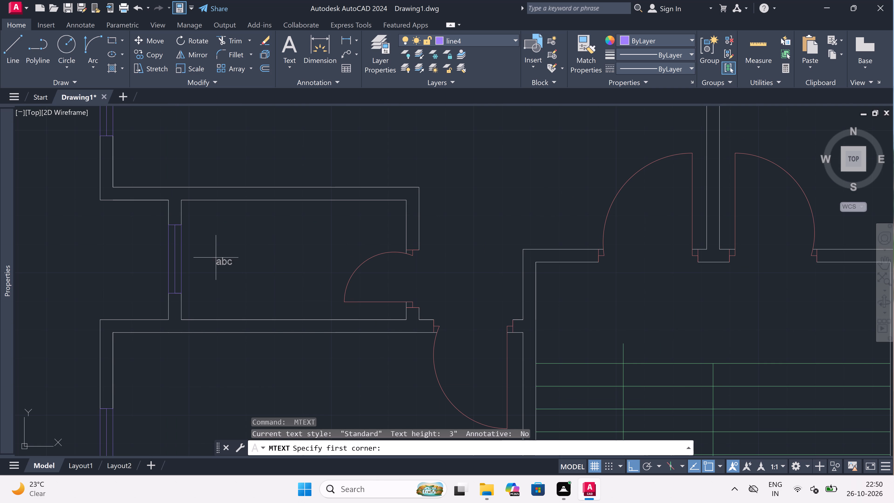
drag(240, 223, 299, 239)
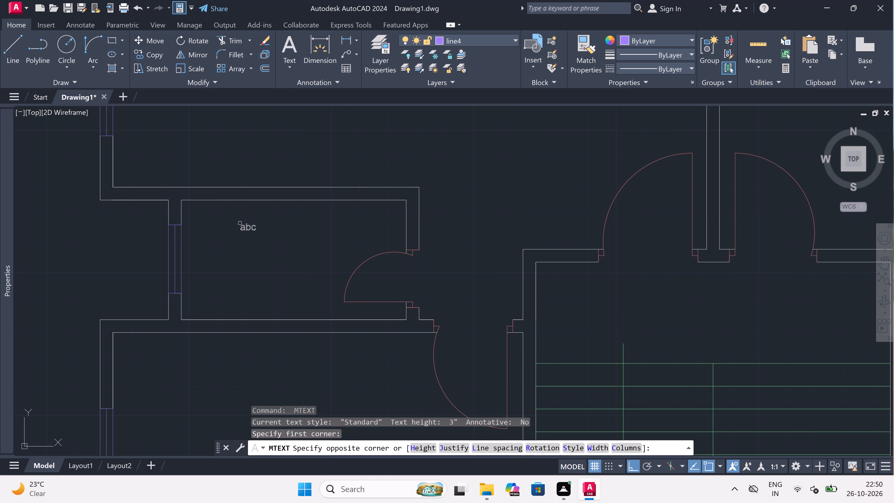
click(607, 275)
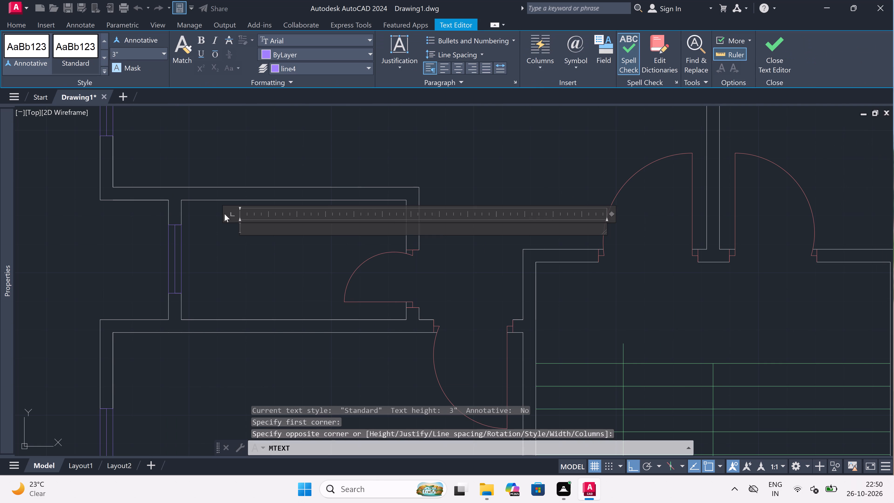
scroll(224, 214, up, 2)
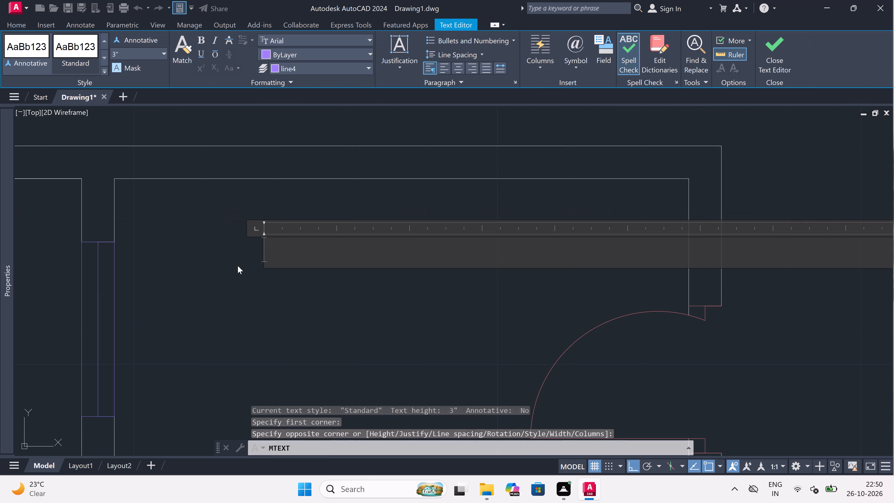
text(TOILET)
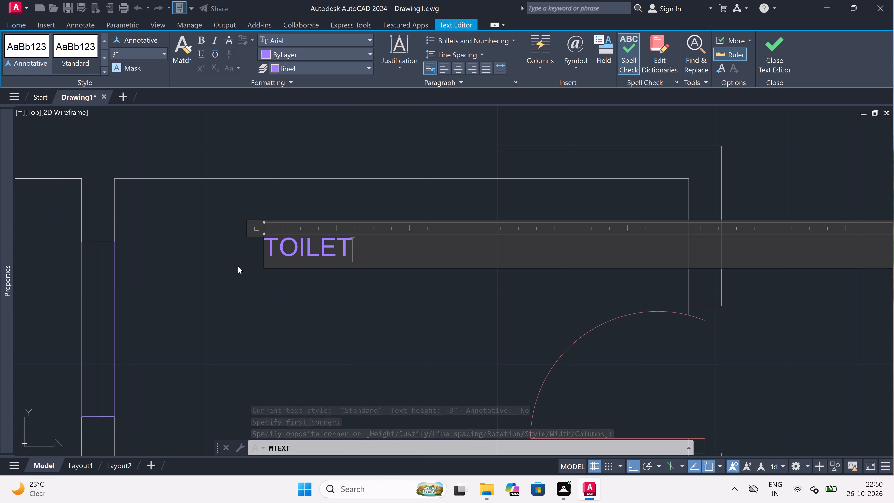
key(Return)
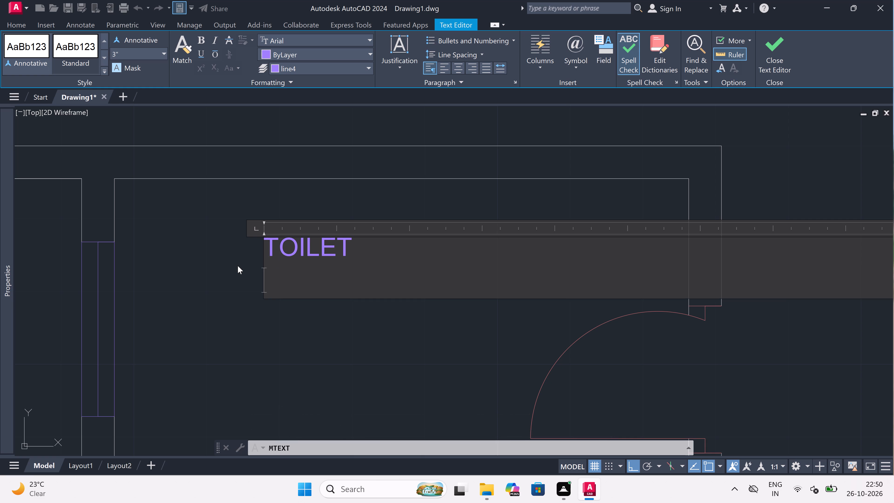
text(7;)
key(BackSpace)
text('0)
text("x)
text(3'6)
key(shift+quotedbl)
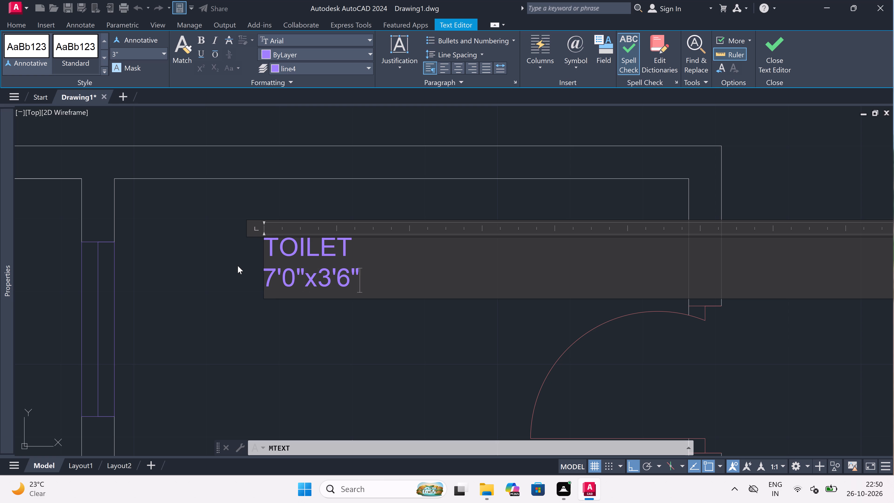
Set the new 7'0"x3'6" TOILET label's layer to 0 and finish the text.
click(308, 66)
click(327, 96)
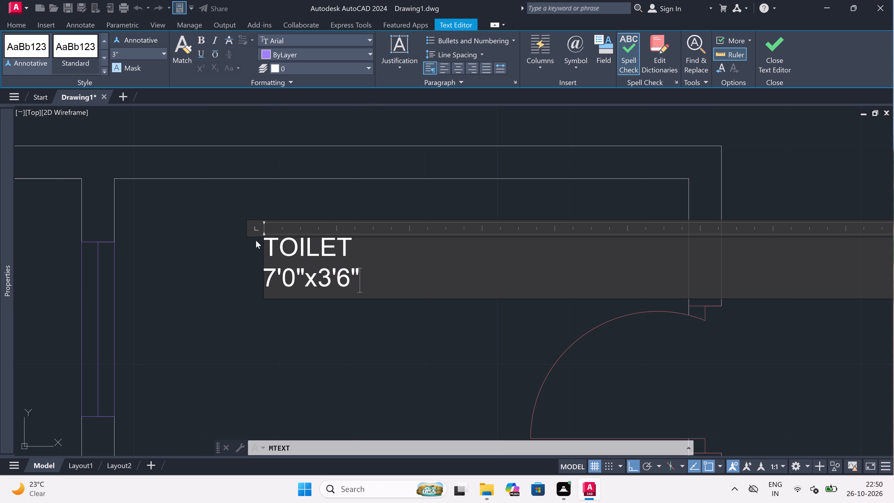
click(246, 258)
scroll(261, 245, down, 4)
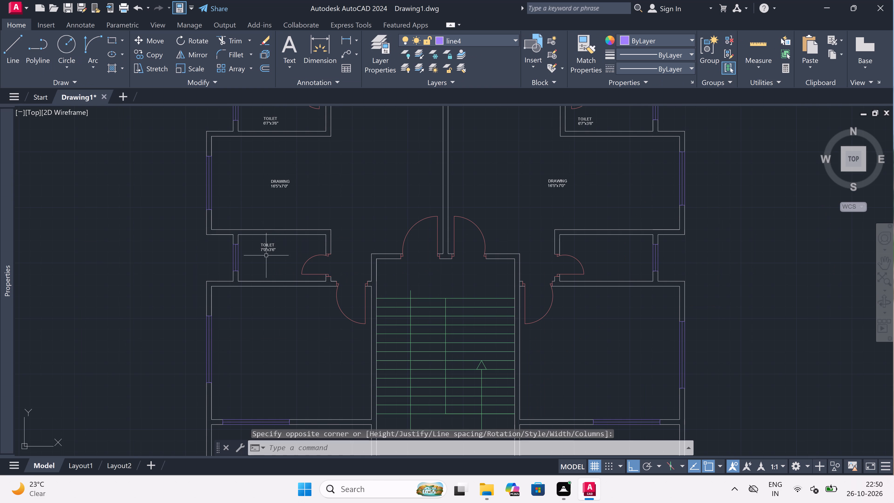
Add a multiline text label reading BEDROOM over 13'3"x10'0" in the west unit's room south of the 7'0"x3'6" toilet.
scroll(268, 310, up, 2)
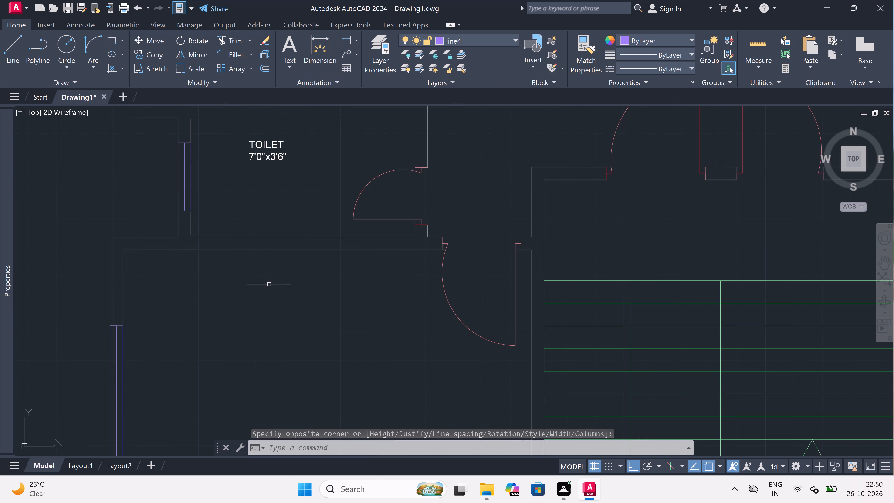
key(space)
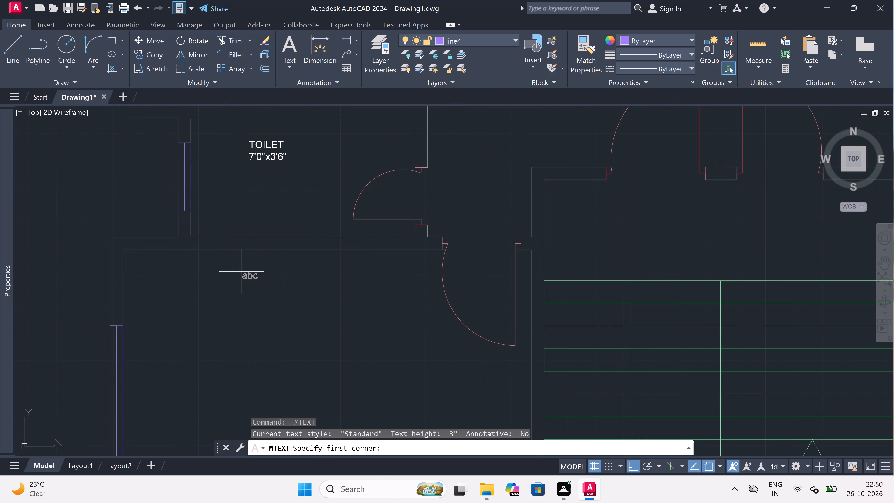
drag(175, 278, 192, 282)
click(622, 299)
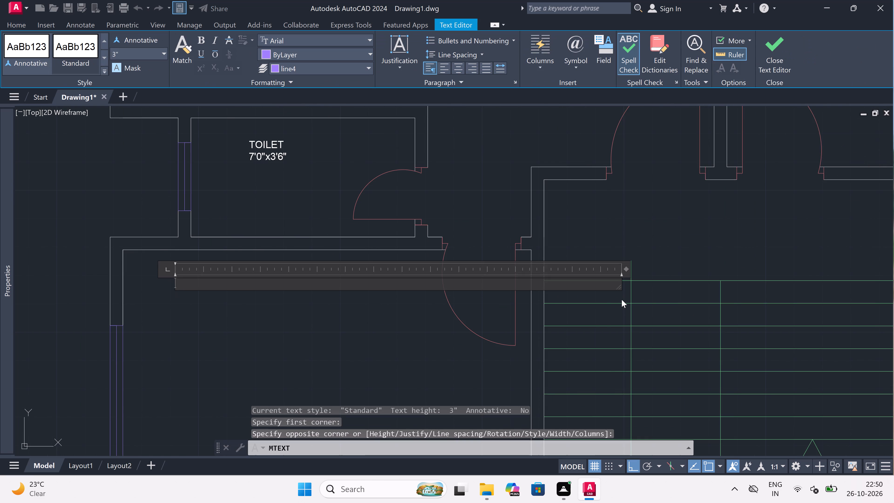
text(BEDROOM)
key(Return)
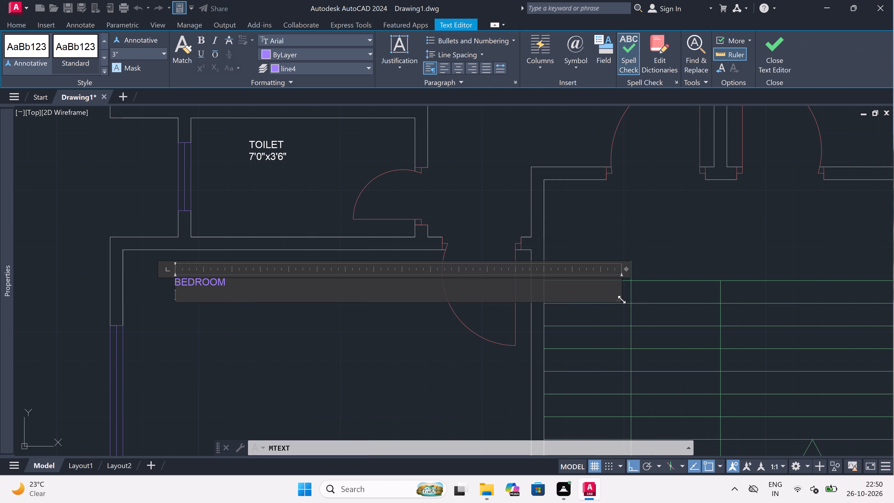
text(13'3)
text("x)
text(10'0")
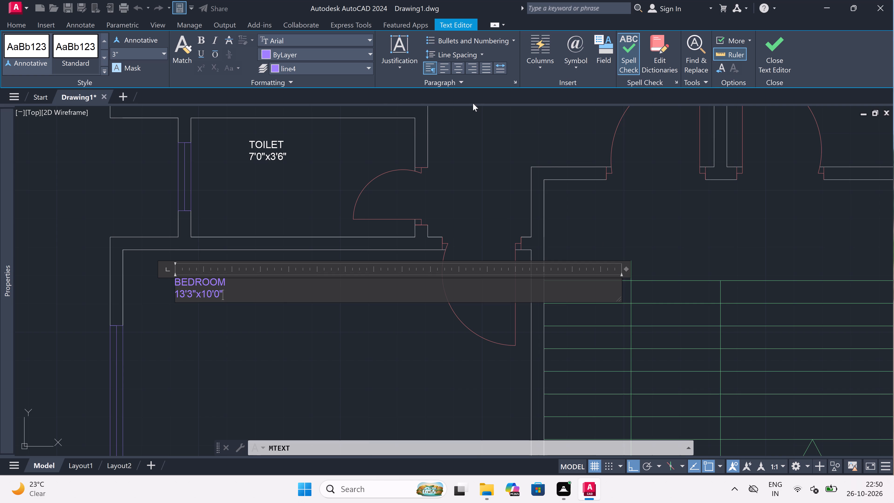
Set the new 13'3"x10'0" BEDROOM label's layer to 0 and finish the text.
click(311, 66)
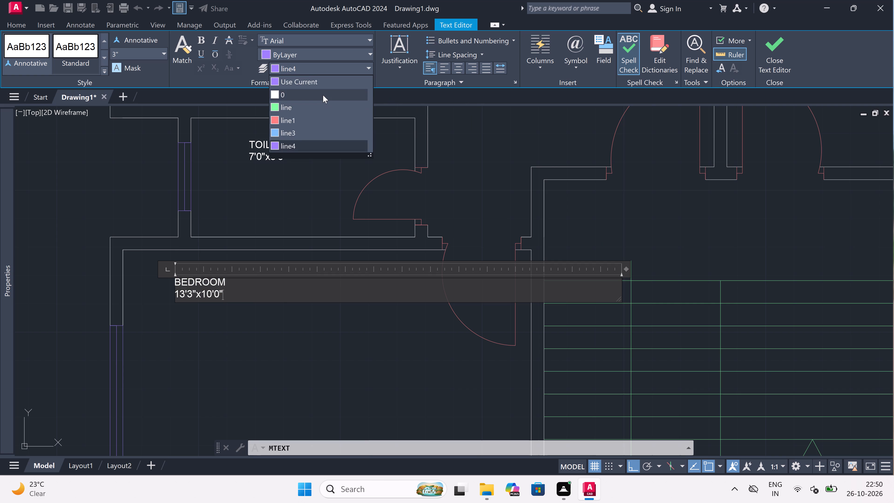
drag(323, 95, 323, 114)
click(282, 308)
drag(253, 333, 253, 329)
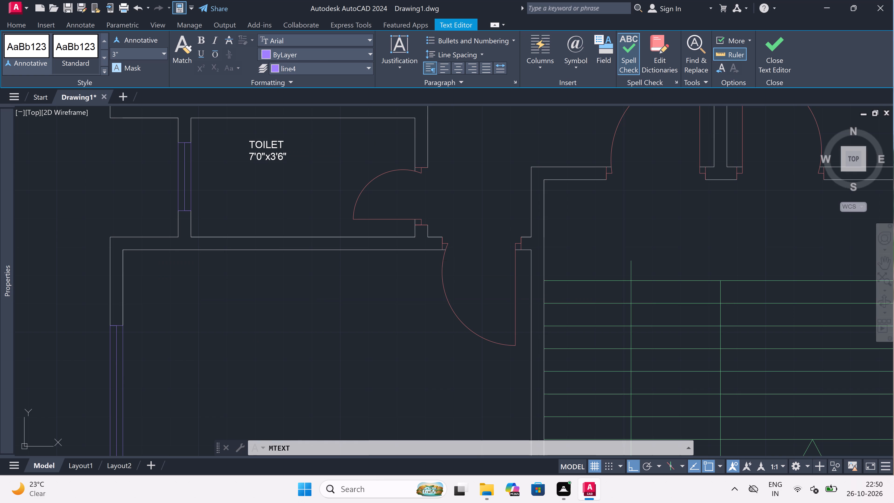
Copy the 13'3"x10'0" BEDROOM label horizontally into the matching bedroom of the east unit, beyond the staircase.
scroll(251, 274, down, 6)
scroll(257, 267, up, 2)
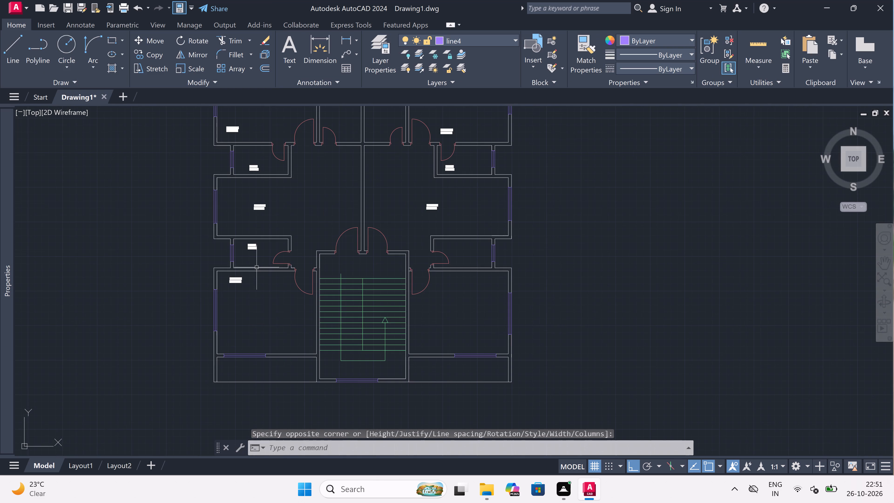
scroll(222, 289, up, 1)
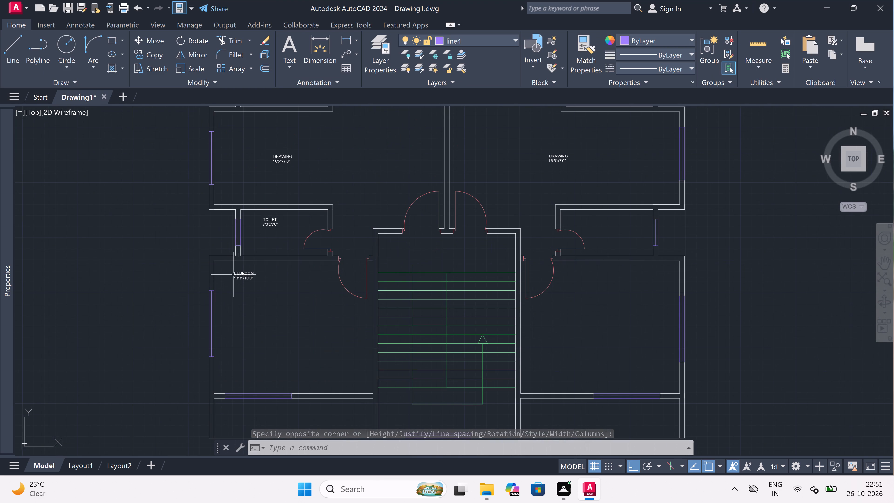
click(238, 276)
scroll(239, 276, up, 2)
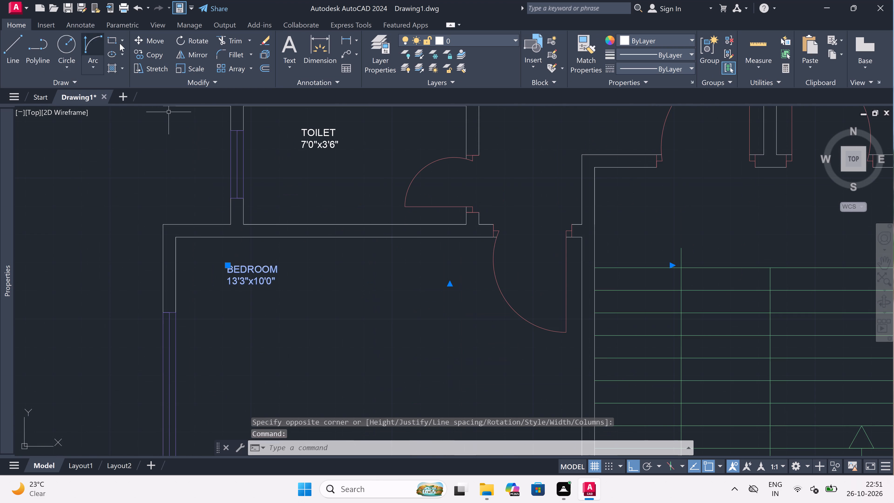
drag(159, 53, 163, 71)
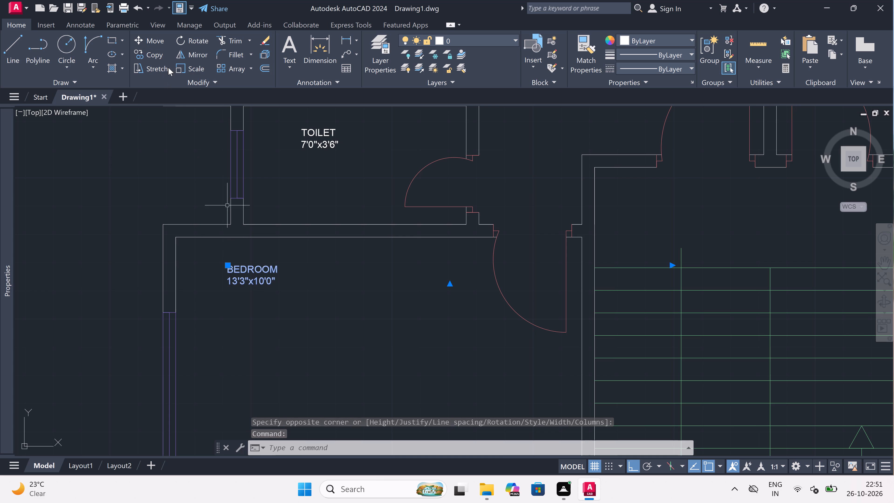
click(152, 58)
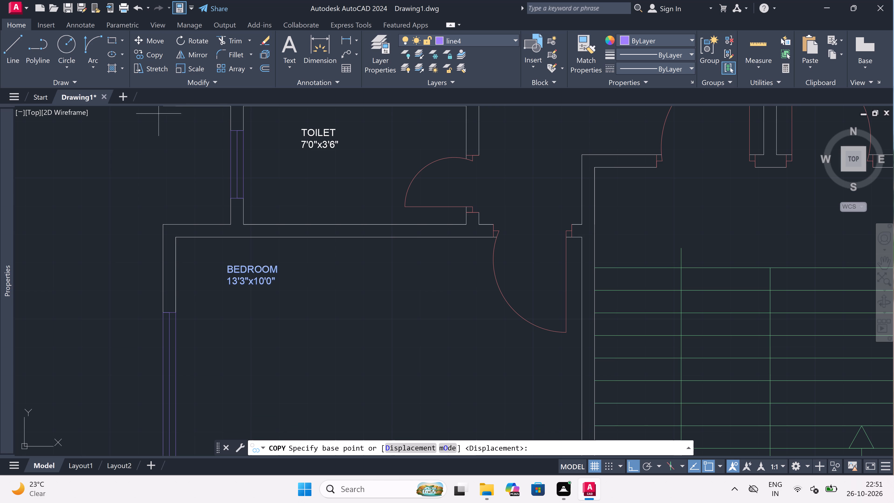
drag(242, 272, 274, 272)
scroll(450, 304, down, 3)
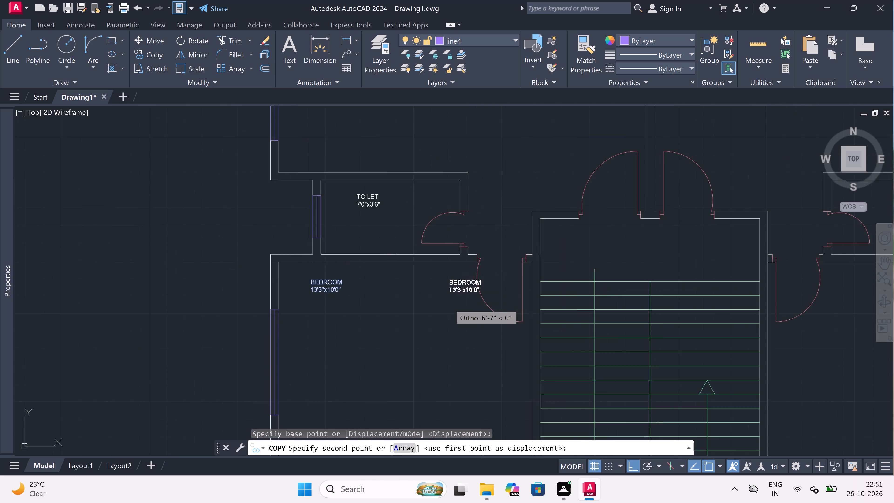
scroll(664, 304, up, 2)
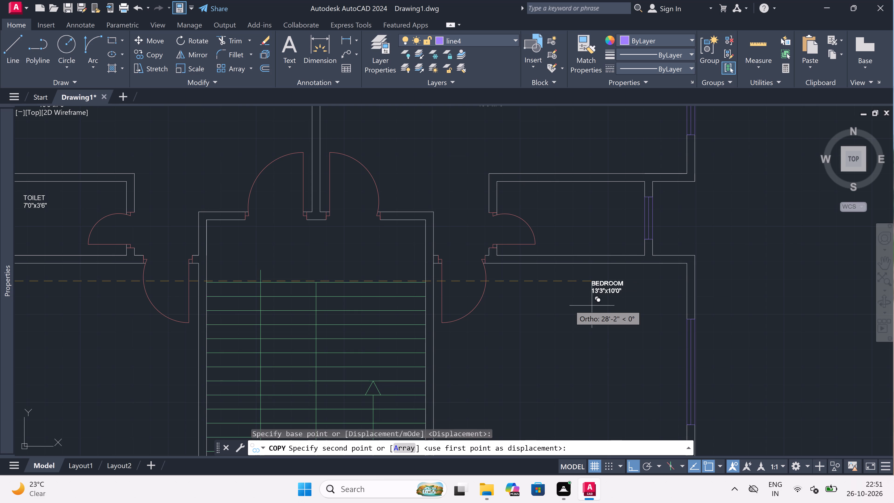
click(566, 303)
key(Escape)
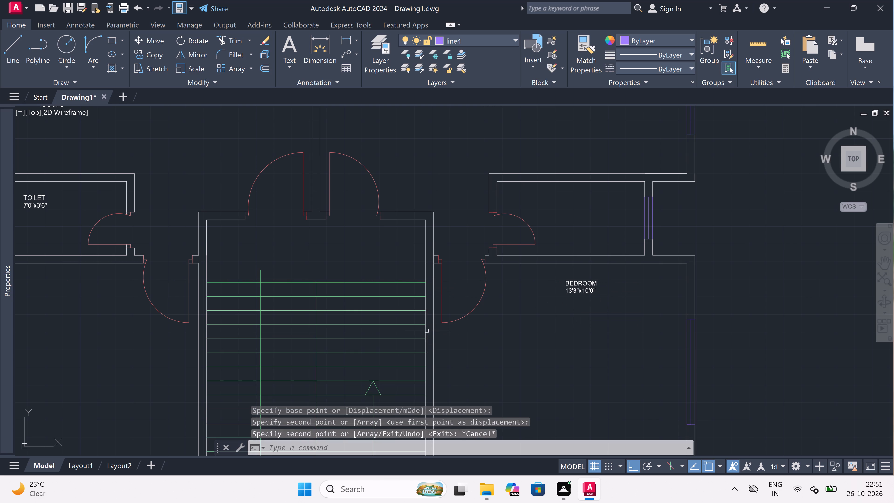
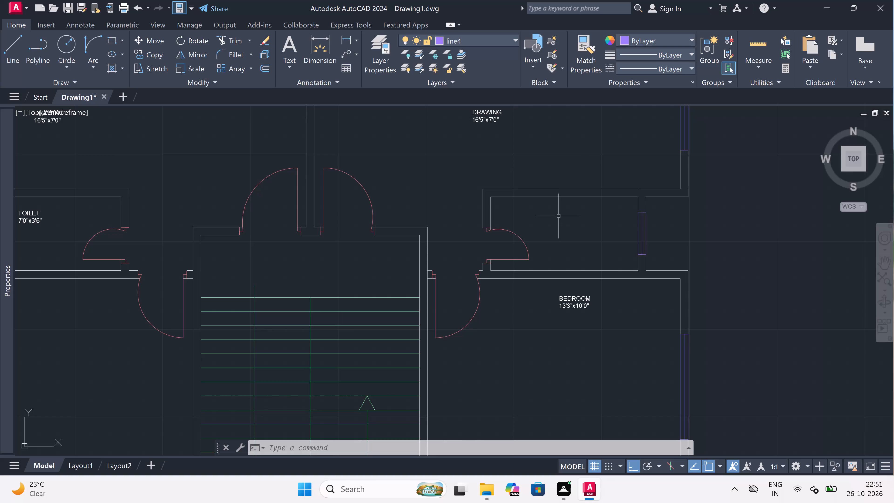
Add a multiline text label reading TOILET over 7'0"x3'6" in the east unit's toilet north of the 13'3"x10'0" bedroom.
text(mt)
key(space)
scroll(559, 215, up, 1)
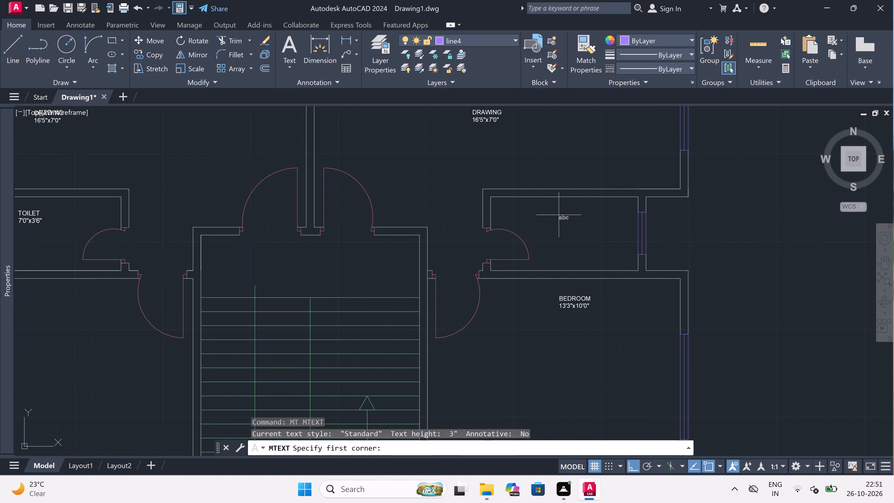
drag(492, 212, 500, 212)
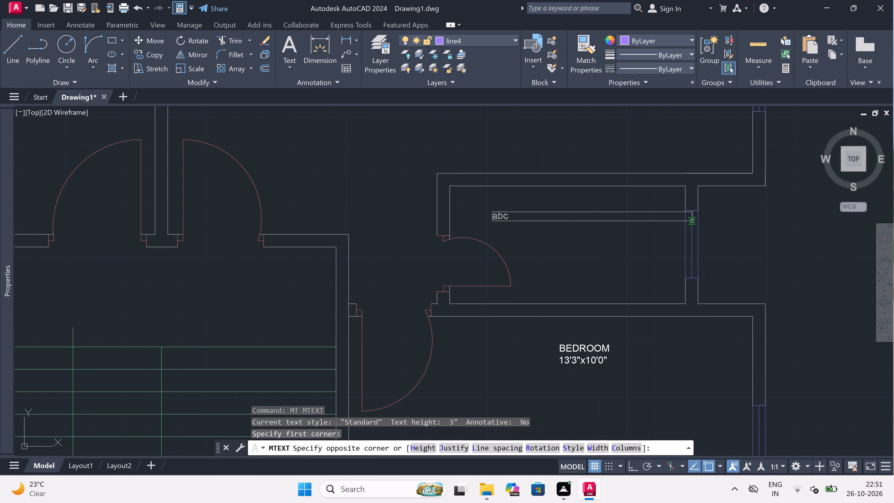
click(739, 226)
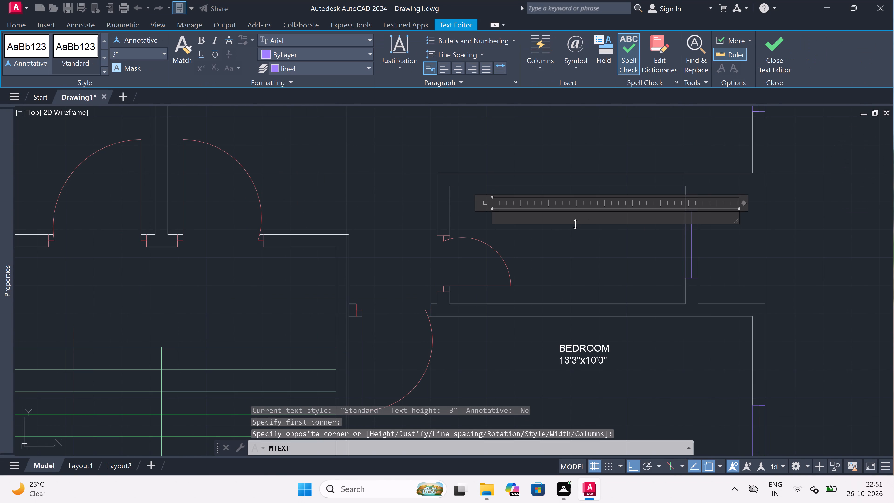
key(t)
key(BackSpace)
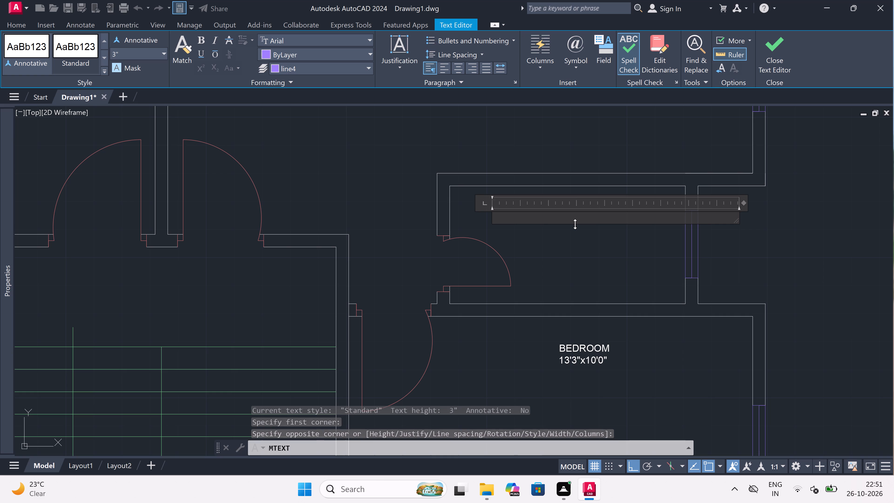
text(TOILET)
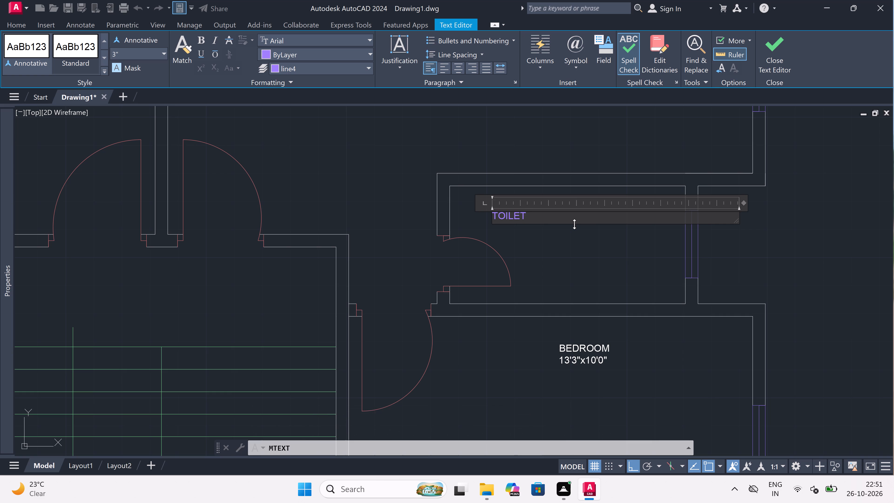
scroll(383, 194, down, 3)
scroll(407, 234, up, 2)
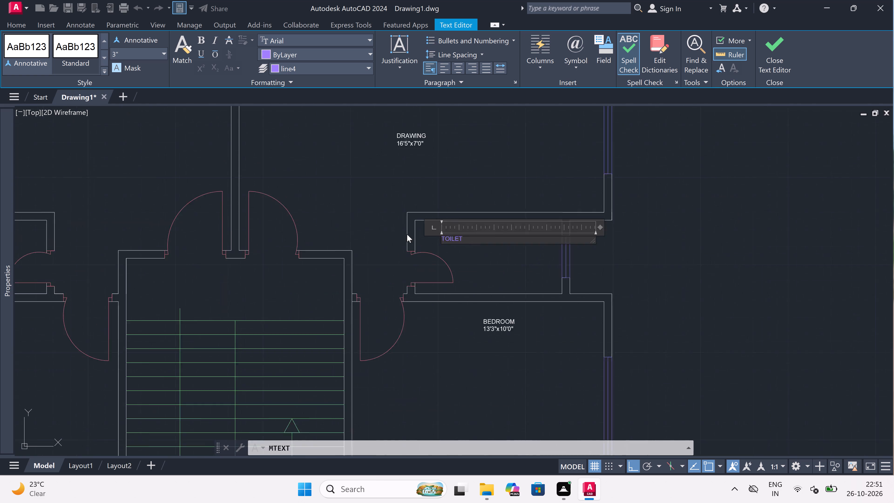
scroll(407, 234, up, 2)
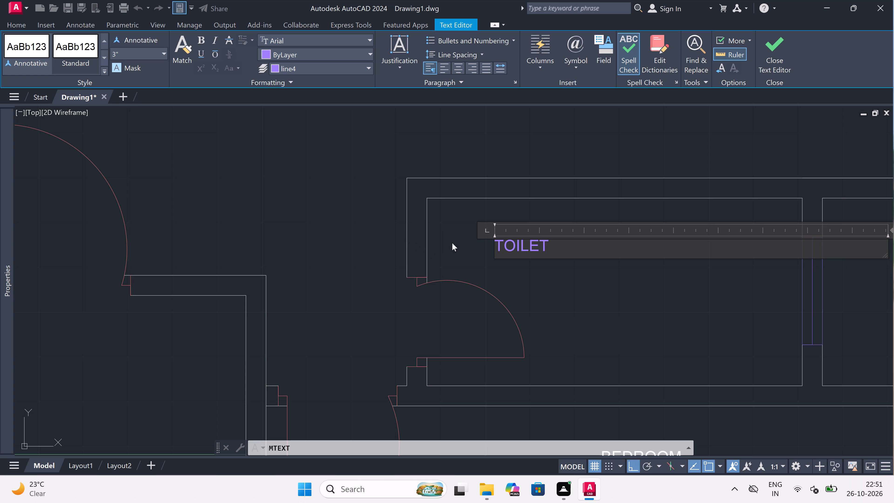
scroll(529, 252, up, 1)
key(Return)
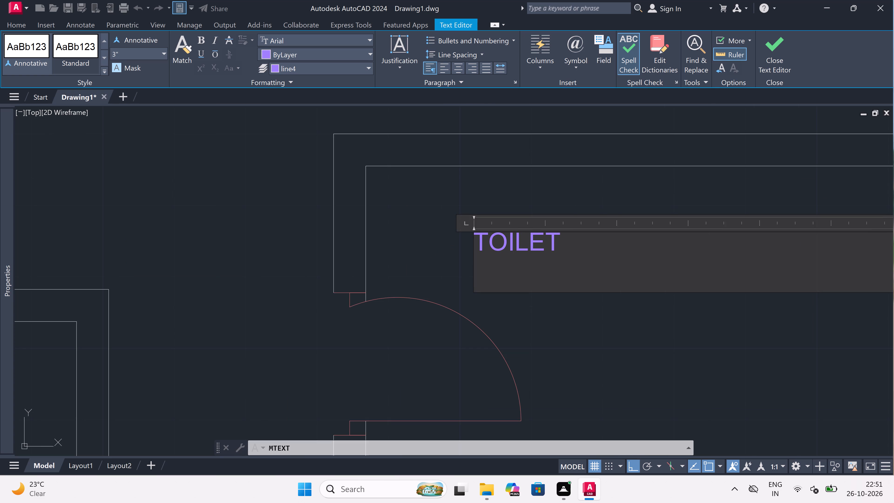
text(7'0)
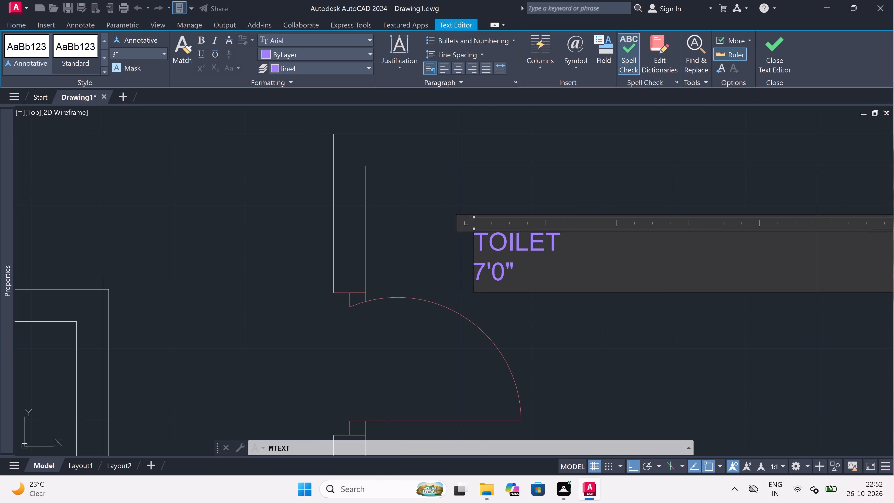
text(x3'6")
click(423, 265)
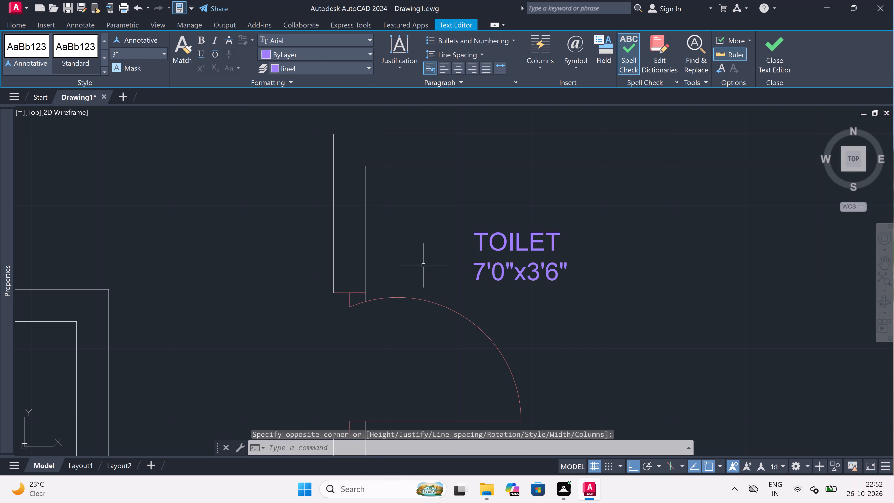
Set the east unit's new 7'0"x3'6" TOILET label's layer to 0 and finish the text.
scroll(426, 265, down, 6)
scroll(433, 250, up, 2)
scroll(420, 307, up, 1)
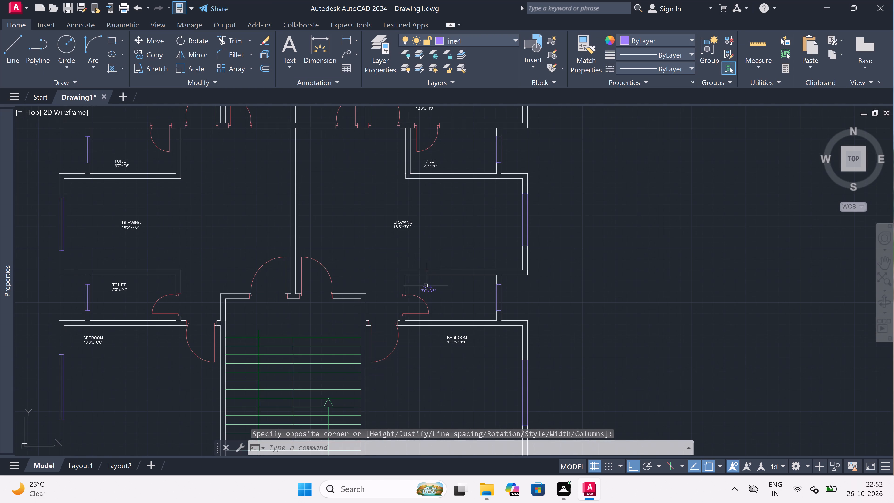
scroll(420, 309, up, 1)
triple_click(432, 266)
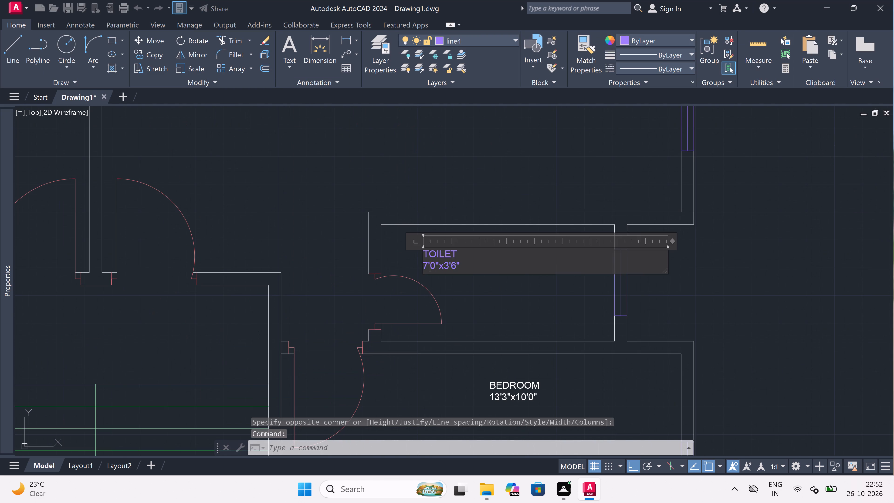
scroll(432, 266, up, 2)
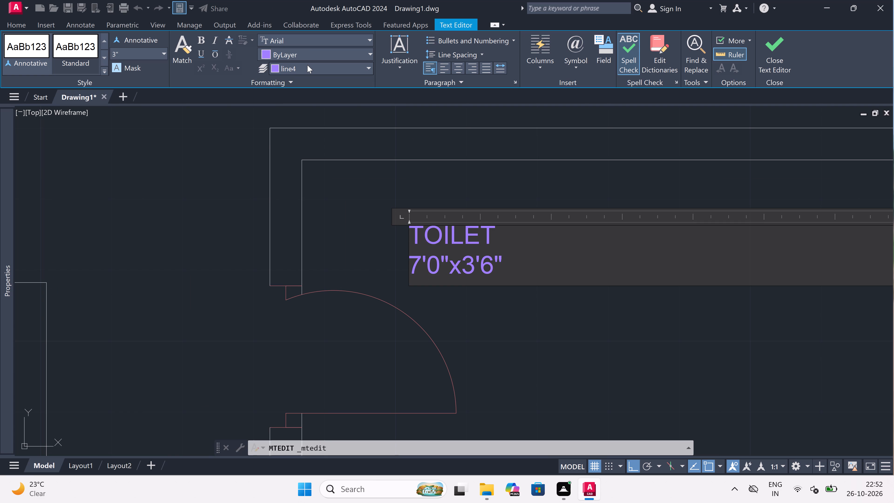
click(307, 65)
click(310, 77)
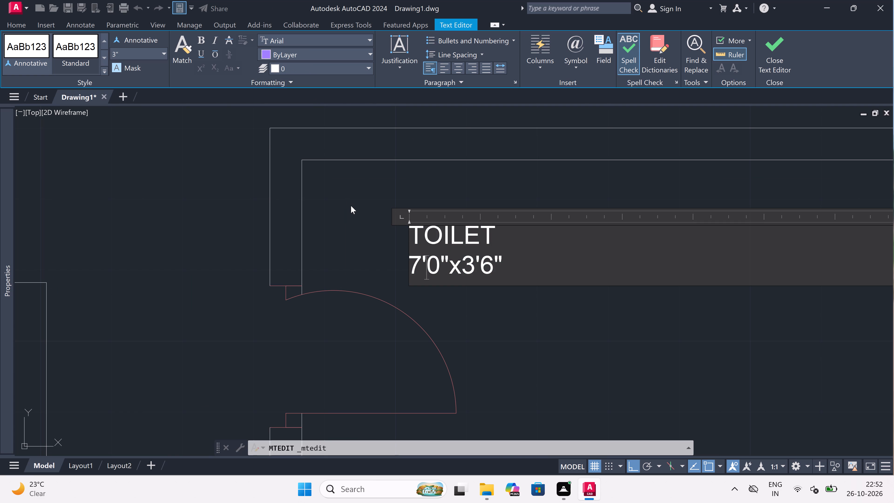
scroll(354, 209, down, 5)
scroll(364, 215, up, 4)
click(393, 248)
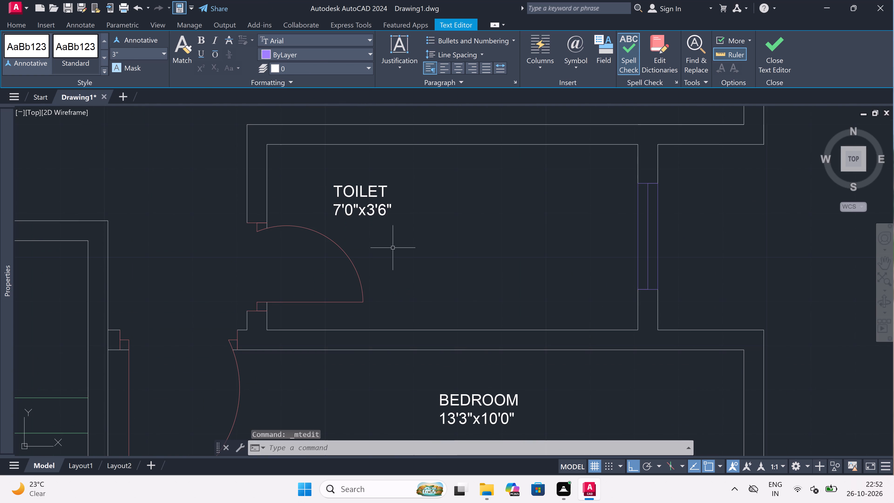
key(Escape)
Add a multiline text label reading STAIRS over 8'0"x16'8" on the landing north of the stair treads.
scroll(393, 248, down, 5)
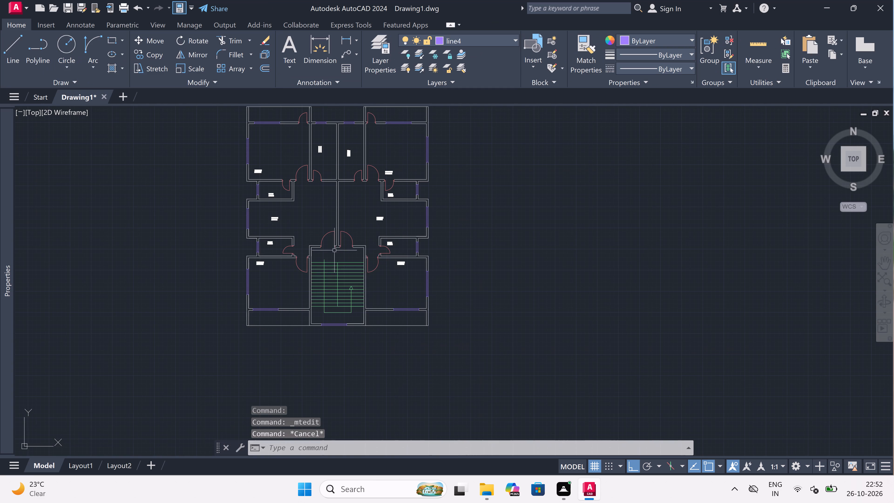
scroll(331, 267, up, 4)
key(space)
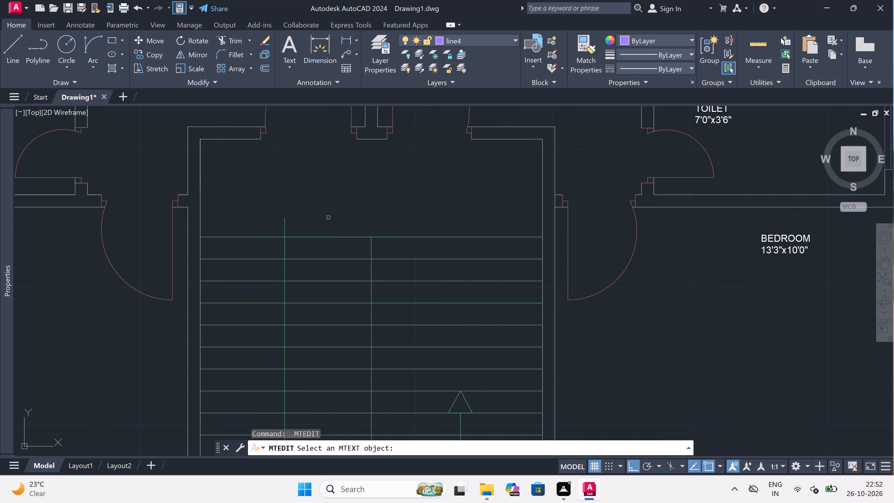
key(Escape)
text(mt)
key(space)
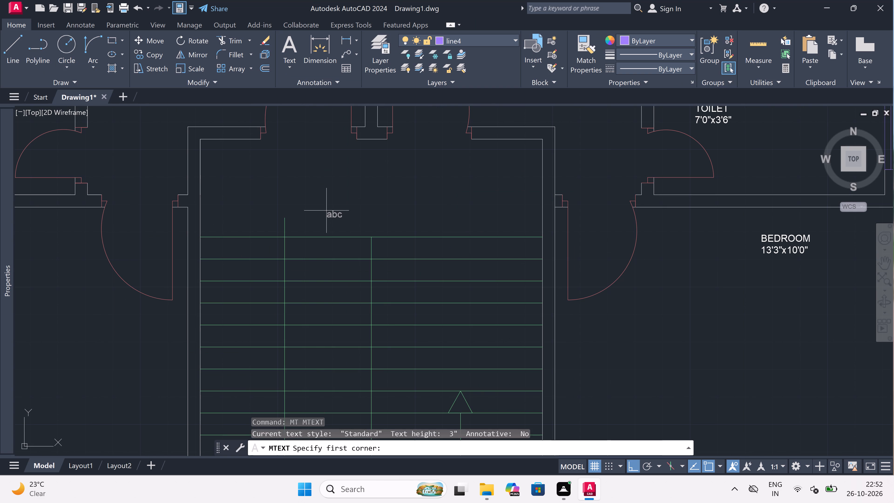
scroll(329, 214, down, 2)
scroll(323, 185, up, 3)
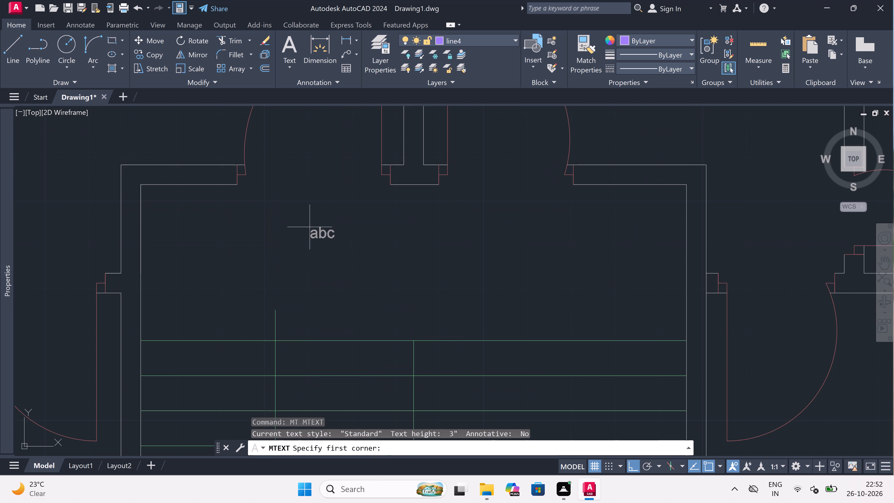
drag(302, 236, 328, 241)
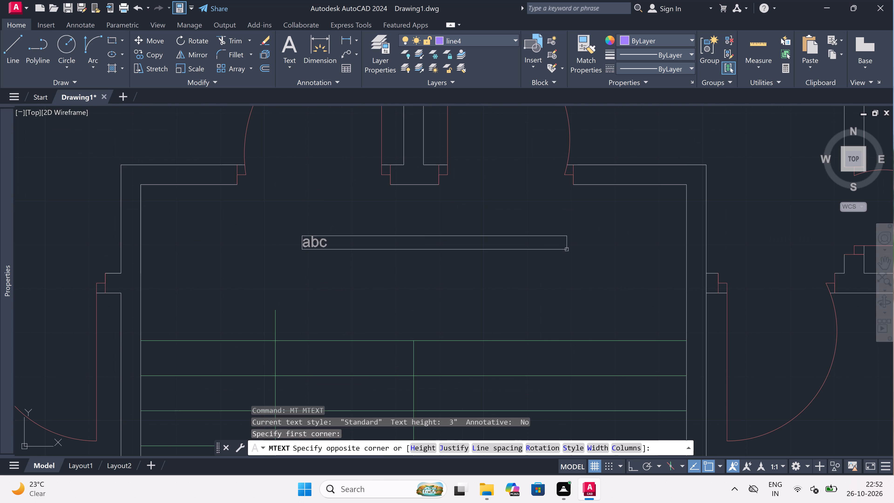
click(634, 265)
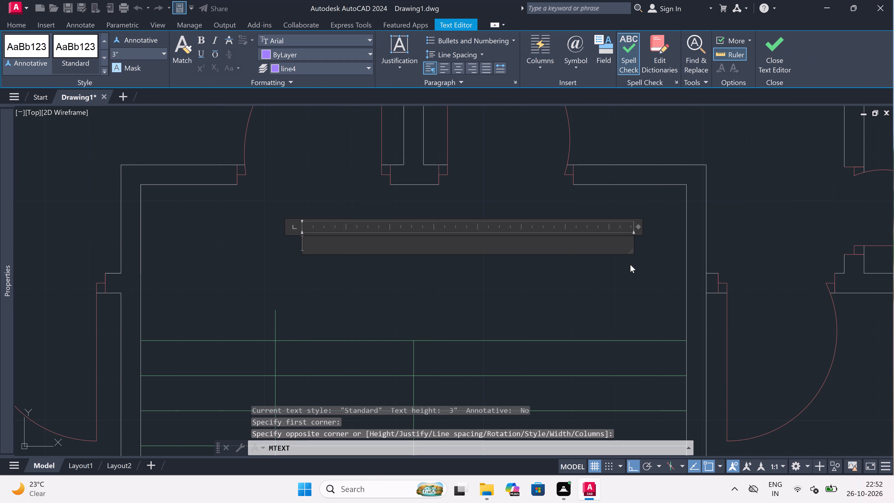
text(SR)
key(BackSpace)
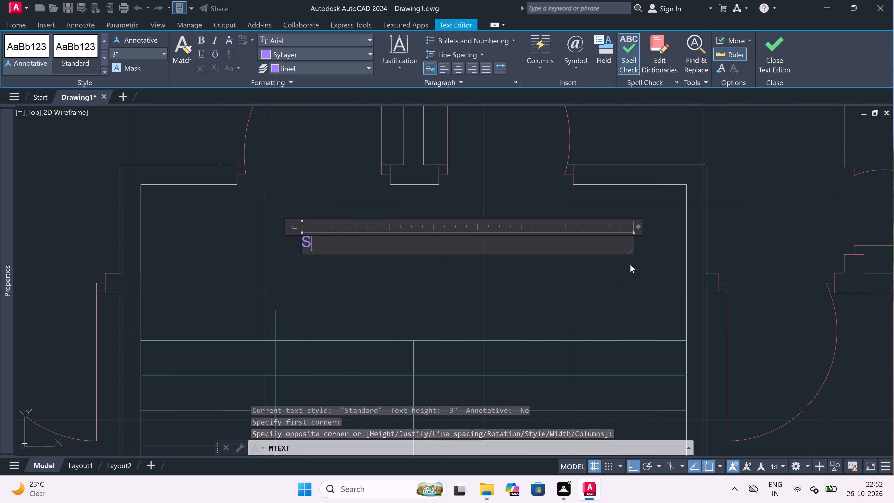
text(TAIRS)
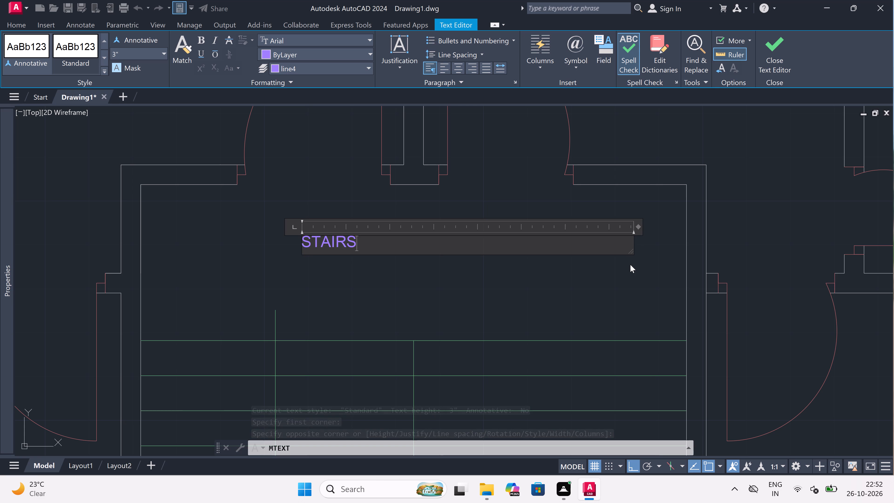
key(Return)
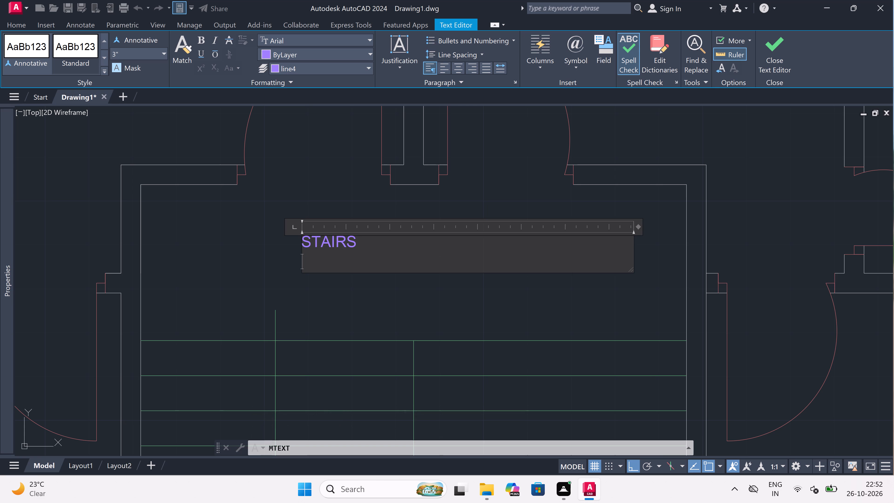
text(8'0)
key(shift+quotedbl)
key(x)
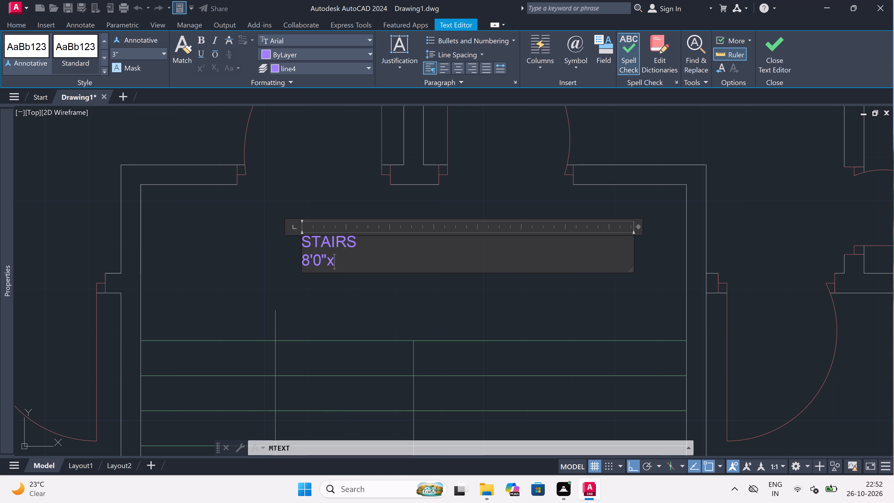
text(16'8")
Set the new STAIRS label's layer to 0 and finish the text.
click(315, 71)
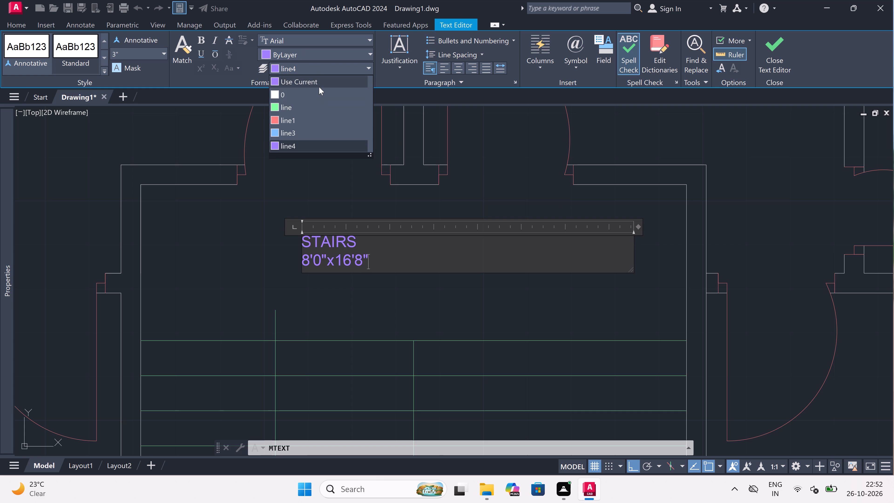
click(320, 93)
drag(331, 283, 331, 281)
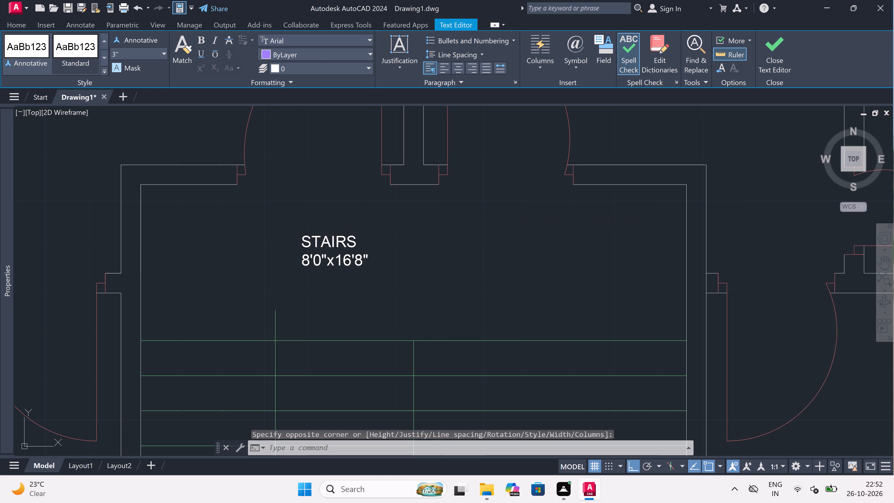
Move the STAIRS label horizontally east toward the middle of the landing north of the treads.
click(329, 249)
click(292, 240)
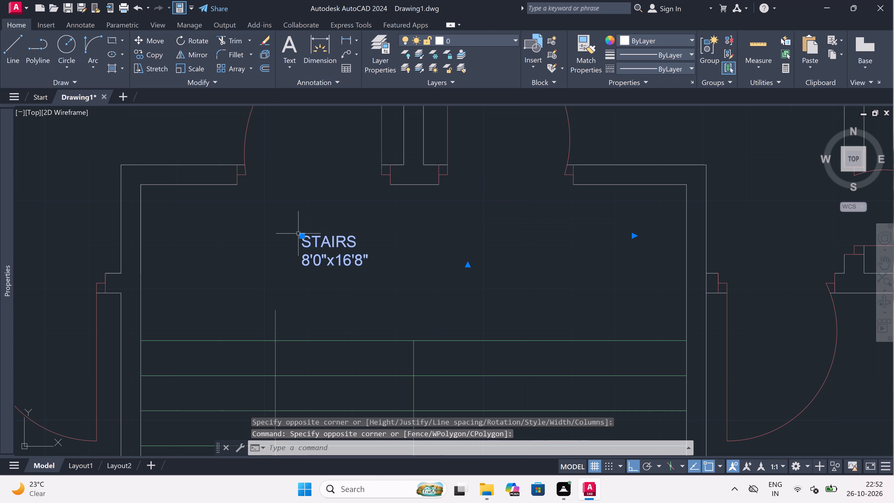
click(300, 236)
click(386, 245)
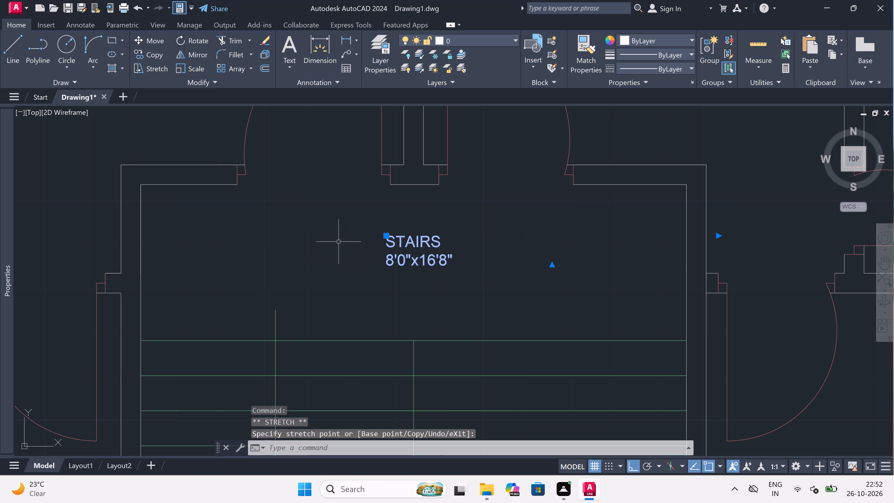
key(Escape)
Add a multiline text label reading PORCH between the stair arrow line and the south window.
scroll(382, 210, down, 2)
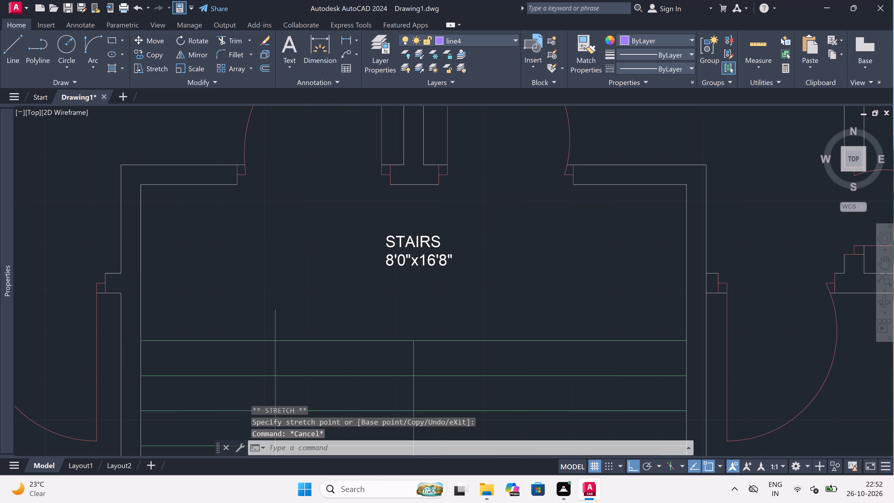
scroll(382, 210, down, 2)
scroll(369, 323, up, 3)
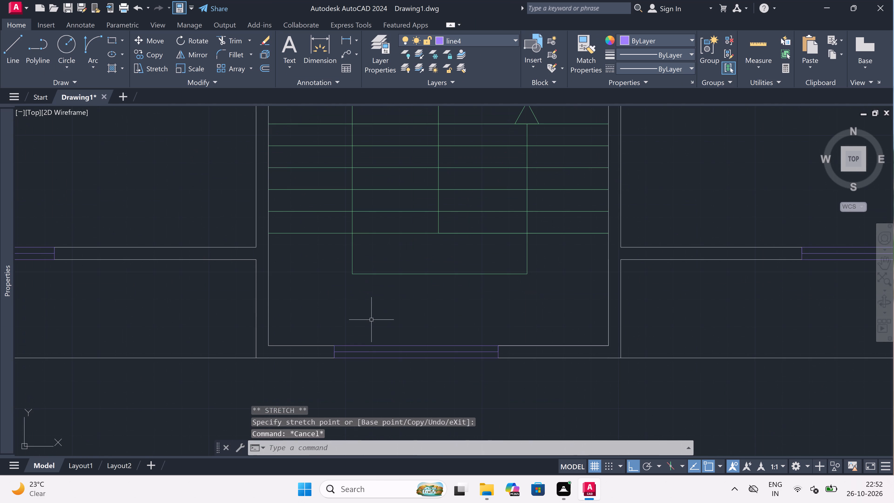
key(space)
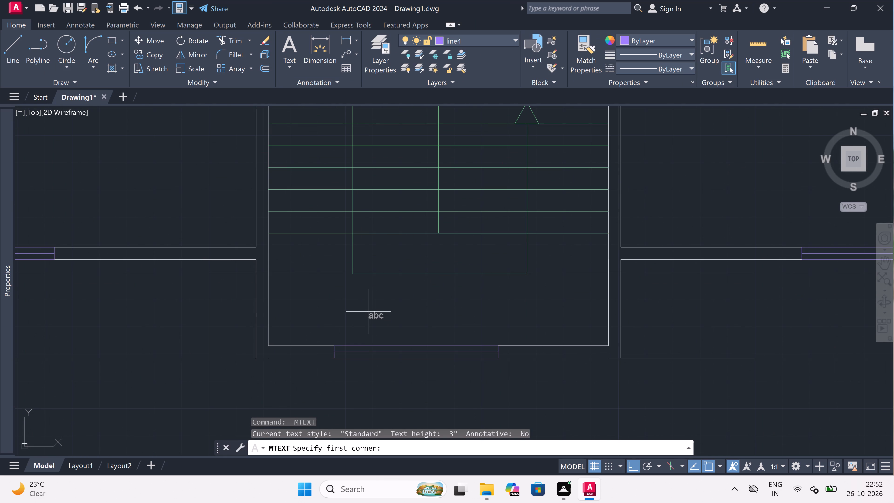
drag(368, 311, 379, 316)
click(565, 326)
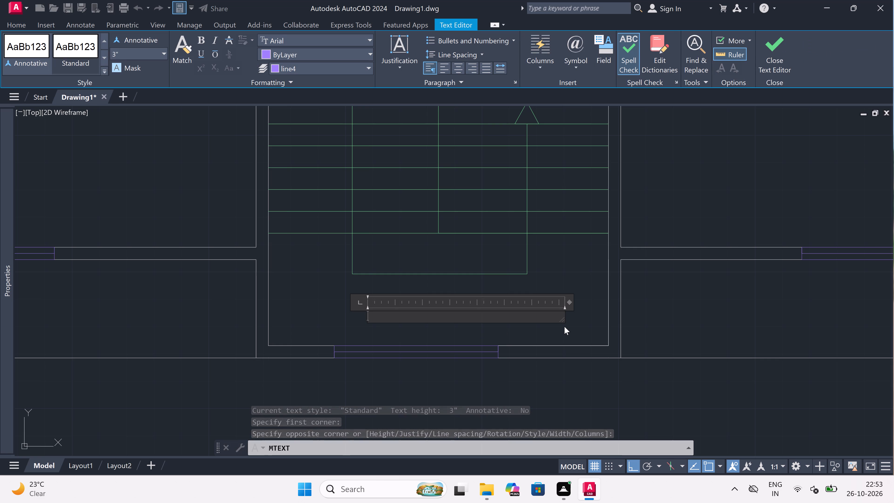
text(PORCG)
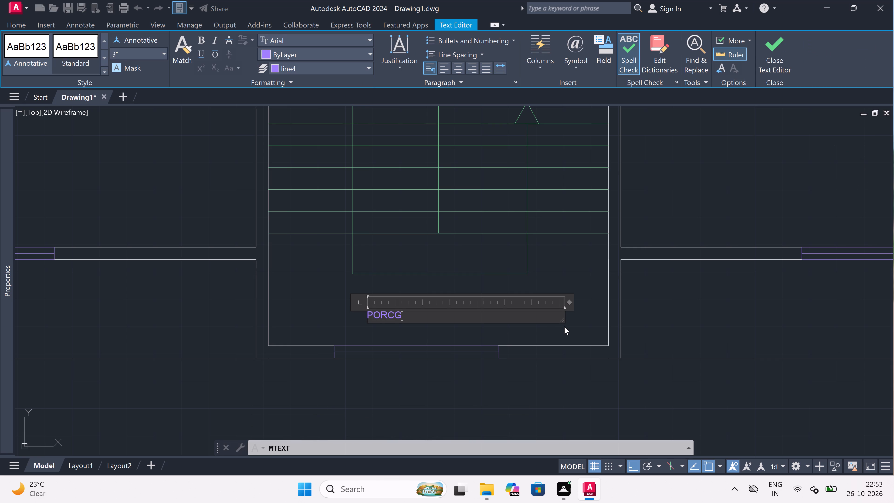
key(BackSpace)
key(h)
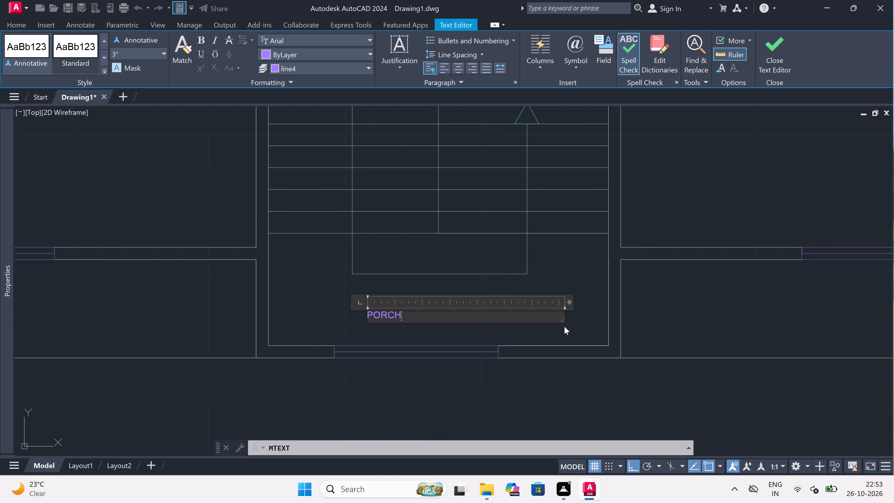
Set the new PORCH label's layer to 0 and finish the text.
scroll(299, 368, up, 2)
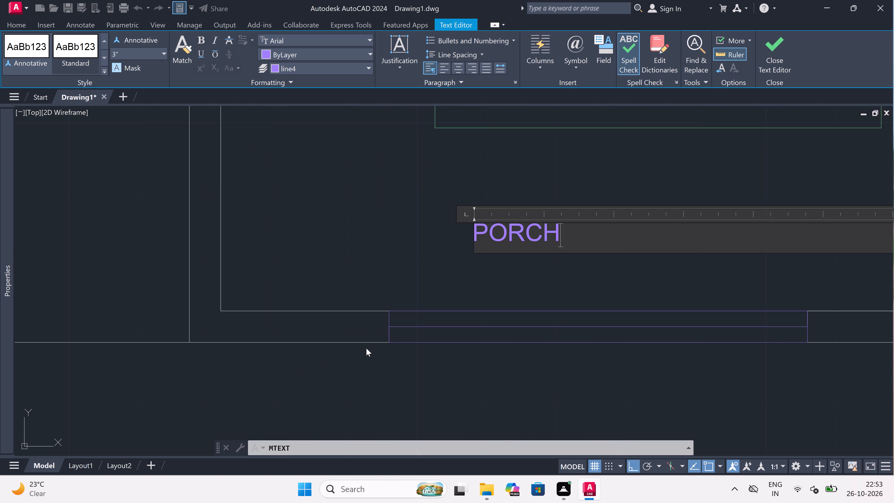
click(324, 65)
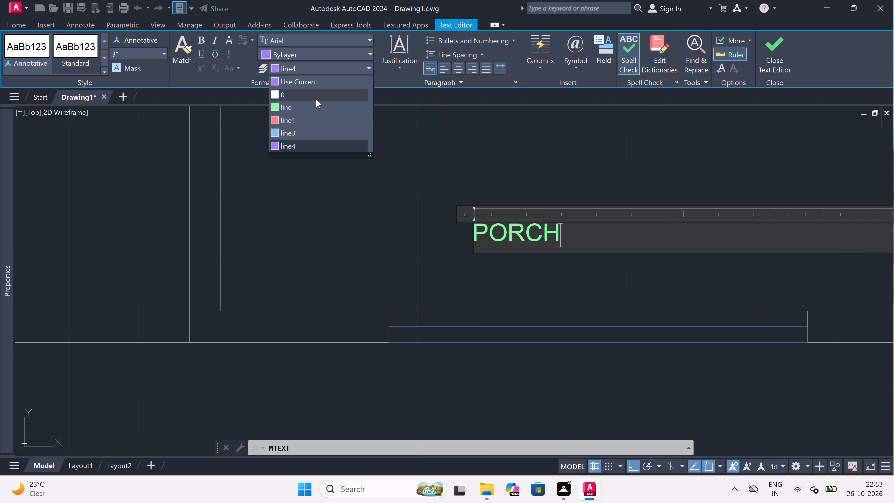
click(318, 93)
click(348, 236)
key(Escape)
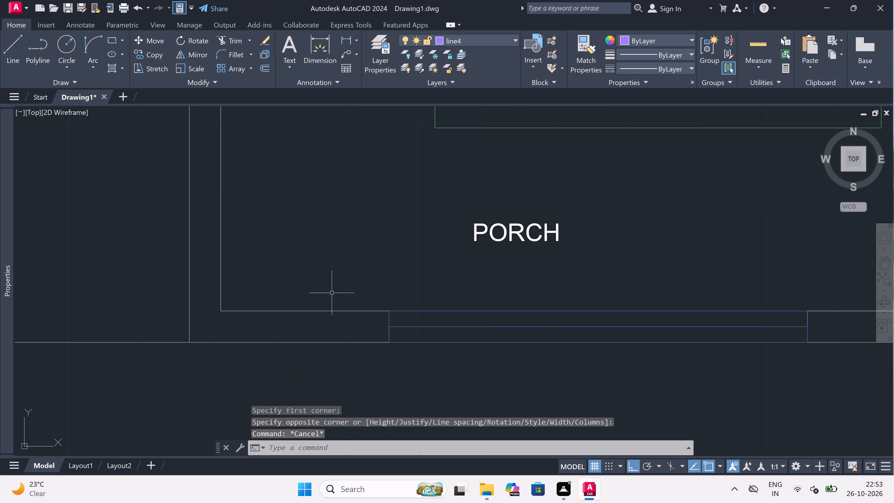
Add a multiline text label reading DINING over 11'10"8'10" in the west unit, beside the central party wall.
scroll(332, 293, down, 8)
scroll(334, 243, up, 3)
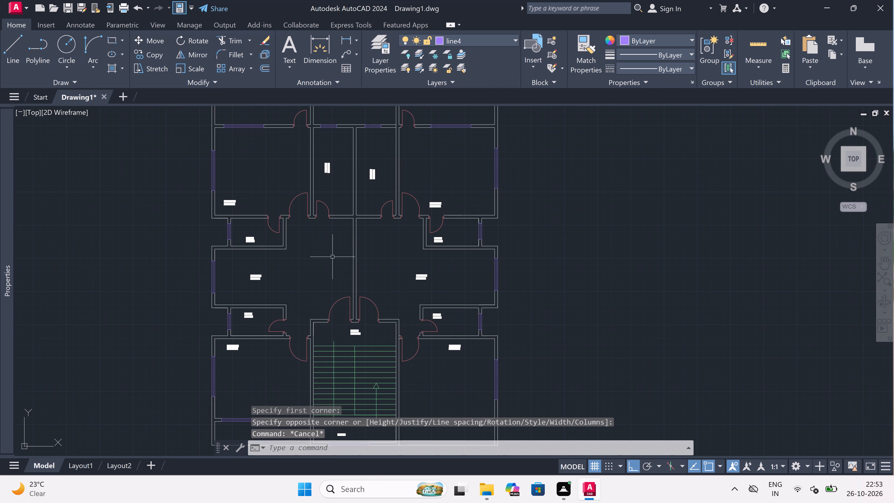
scroll(329, 275, up, 3)
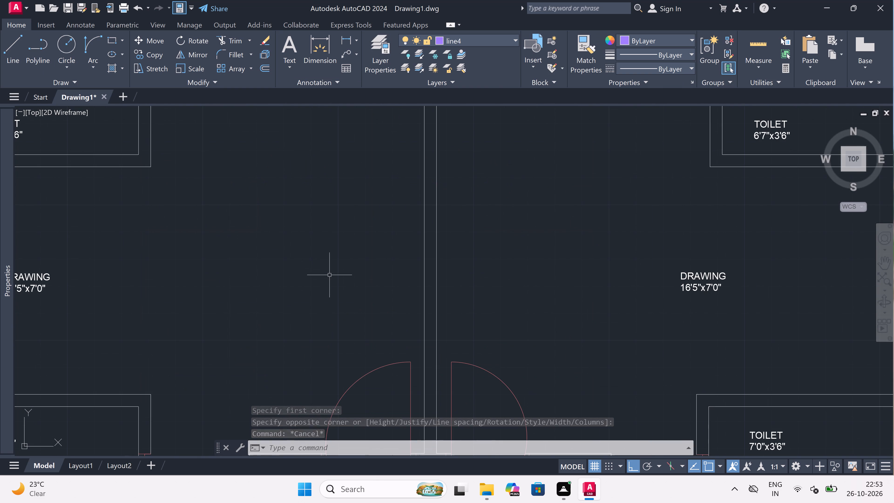
key(m)
key(t)
key(space)
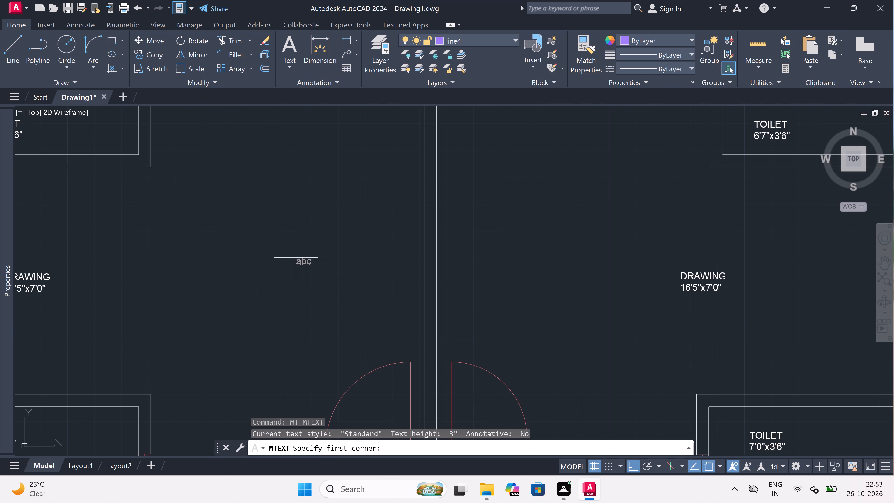
drag(308, 258, 314, 258)
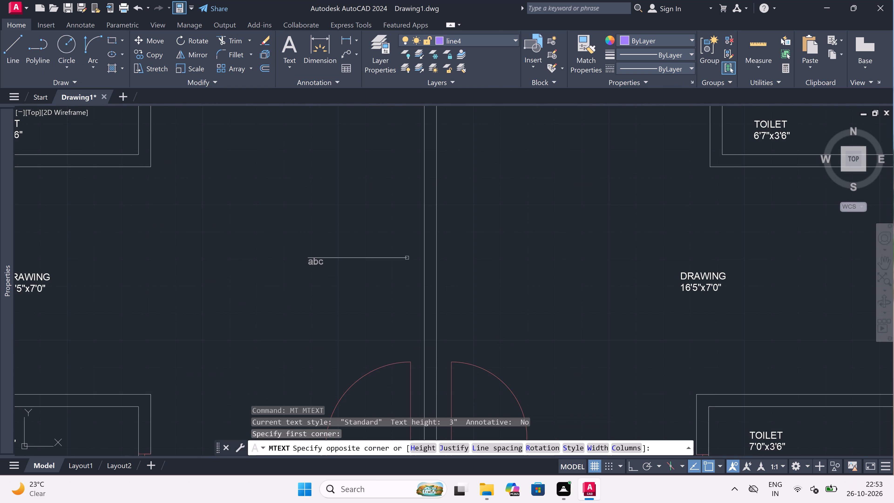
click(557, 269)
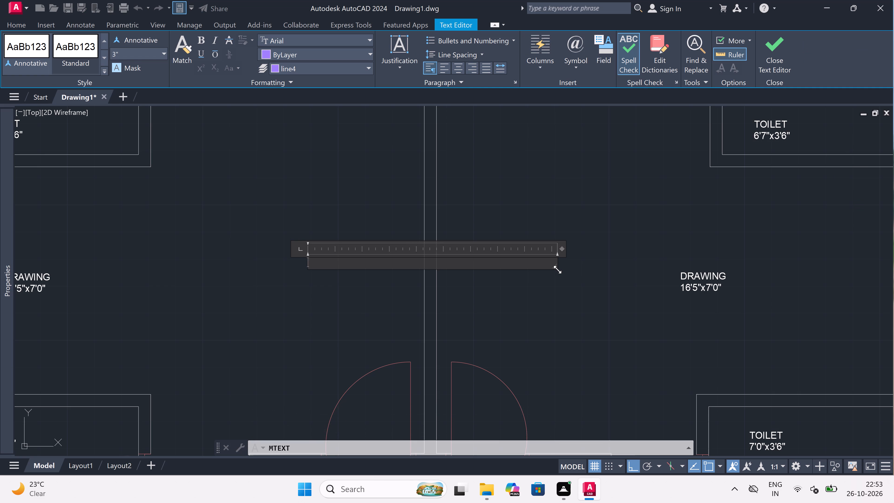
text(DINING)
key(Return)
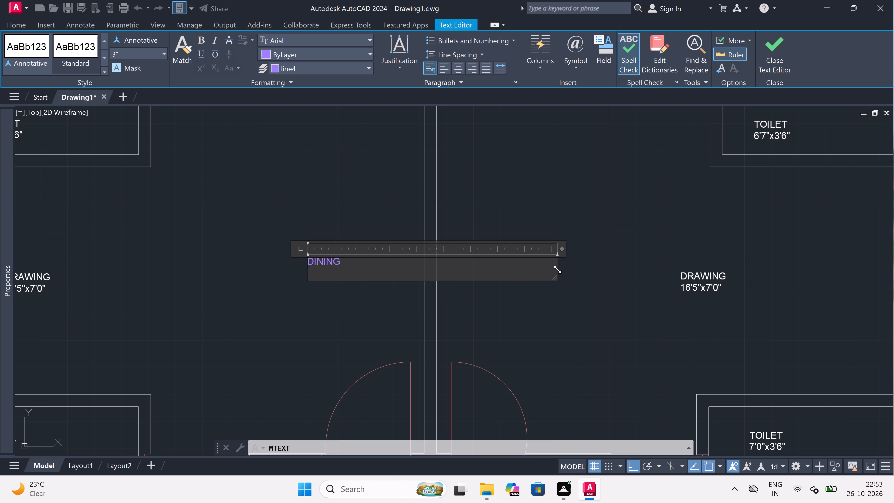
text(11')
key(1)
key(0)
key(shift+quotedbl)
key(8)
key(apostrophe)
text(10")
Set the new DINING label's layer to 0 and finish the text.
scroll(319, 260, up, 3)
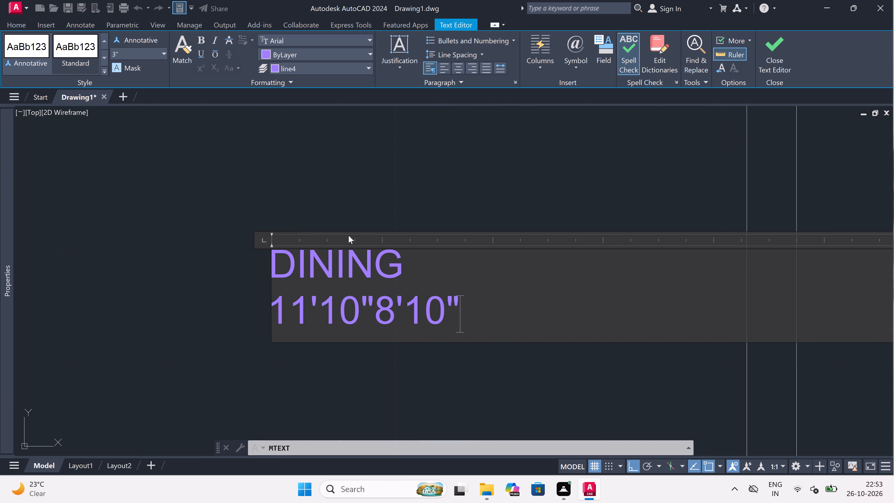
click(307, 65)
drag(316, 96, 318, 96)
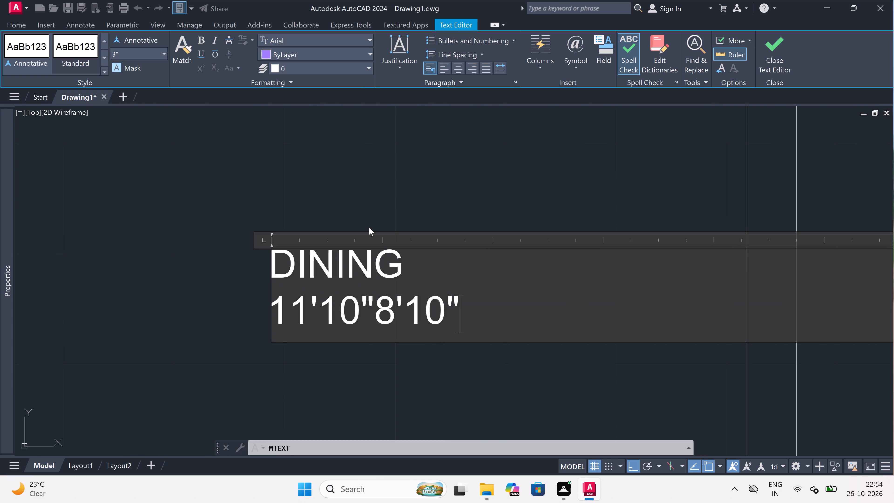
click(393, 359)
Rotate the DINING label 90 degrees so that it reads vertically upward.
scroll(346, 252, down, 3)
scroll(345, 252, up, 1)
drag(345, 252, 345, 256)
click(259, 332)
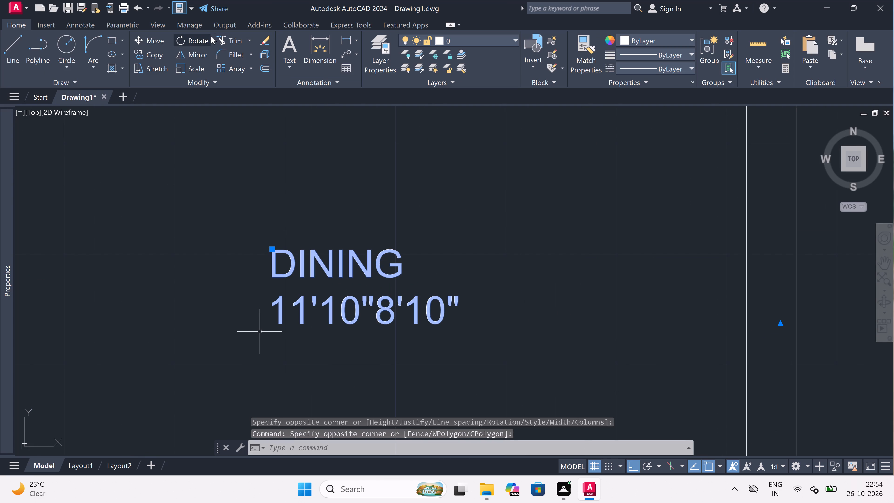
click(200, 39)
scroll(438, 391, down, 3)
click(409, 359)
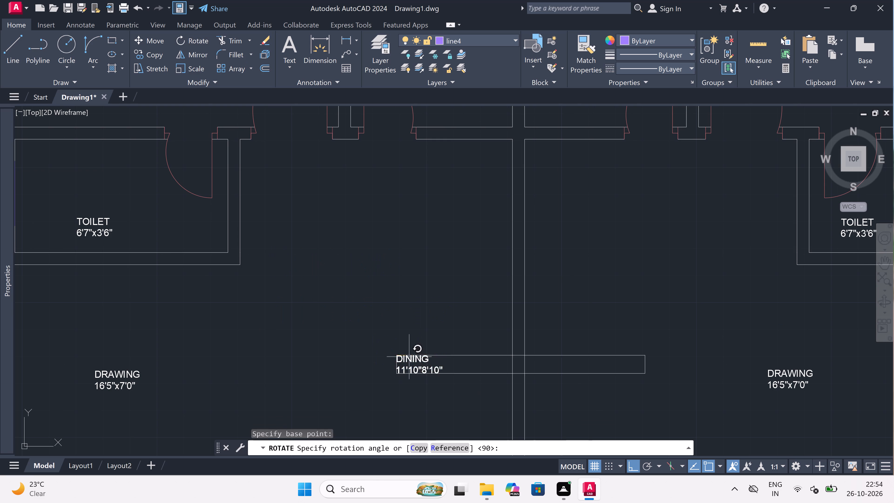
click(392, 303)
key(Escape)
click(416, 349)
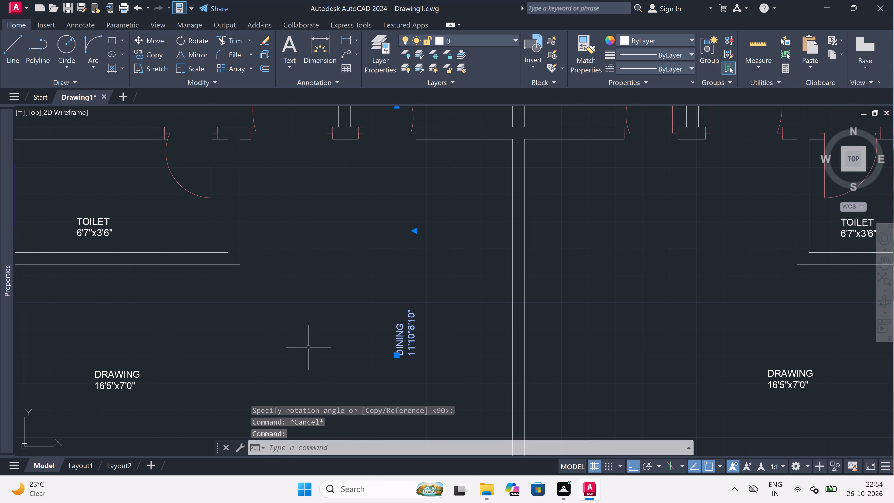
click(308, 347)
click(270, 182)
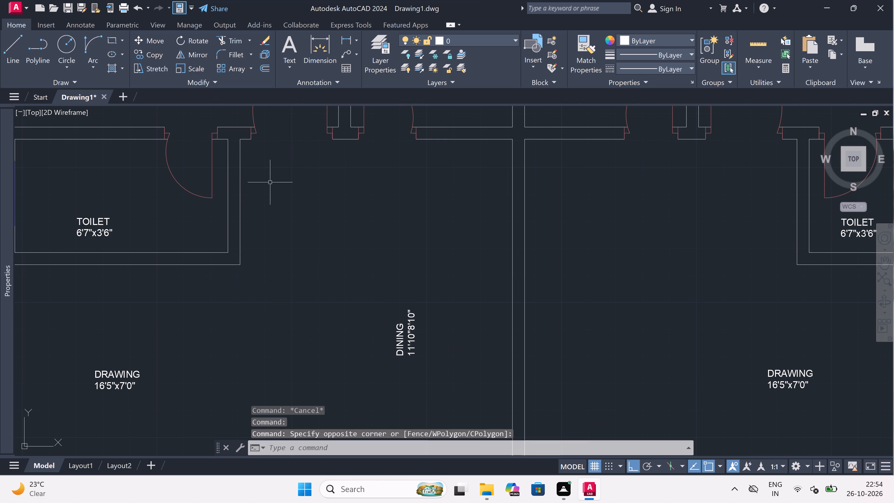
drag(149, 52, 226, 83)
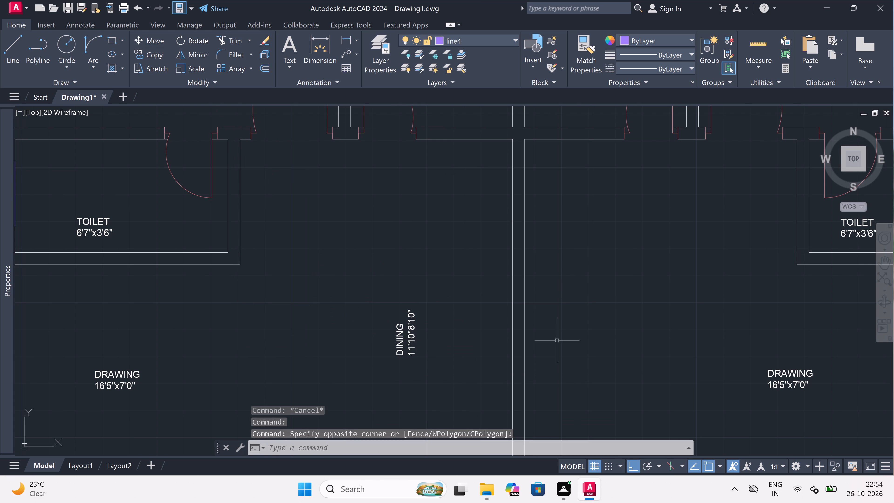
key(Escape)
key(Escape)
Copy the vertical DINING label horizontally into the east unit and to a second spot closer to the party wall in the west unit.
drag(431, 301, 420, 311)
drag(326, 417, 327, 414)
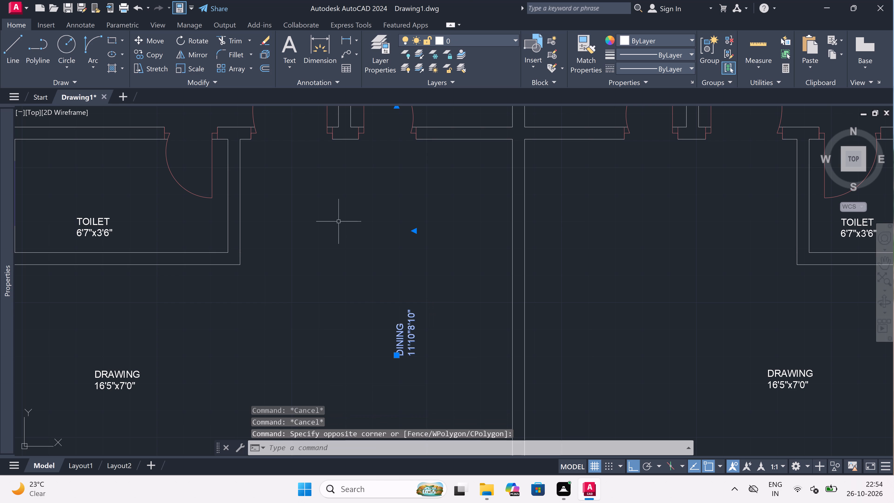
click(149, 56)
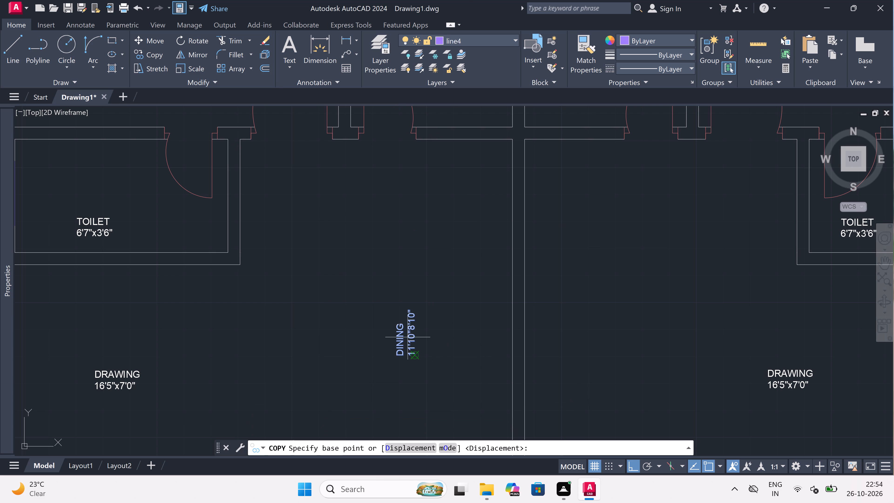
drag(407, 338, 473, 334)
click(583, 322)
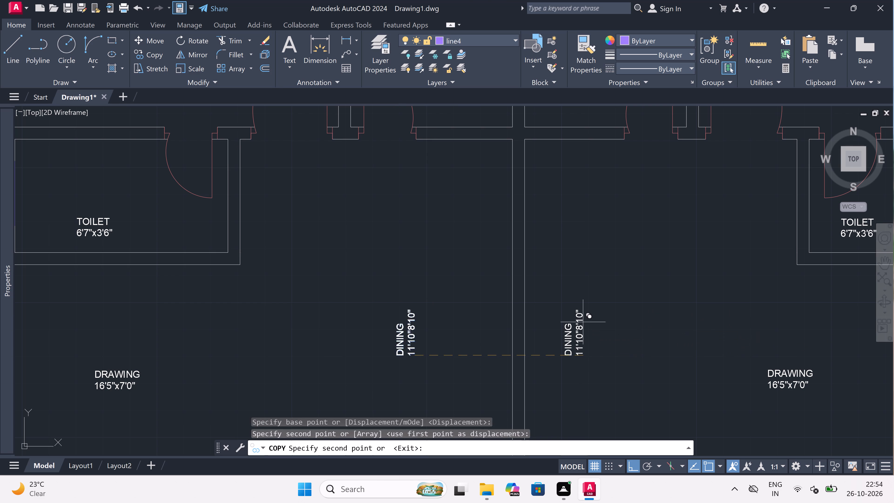
click(483, 358)
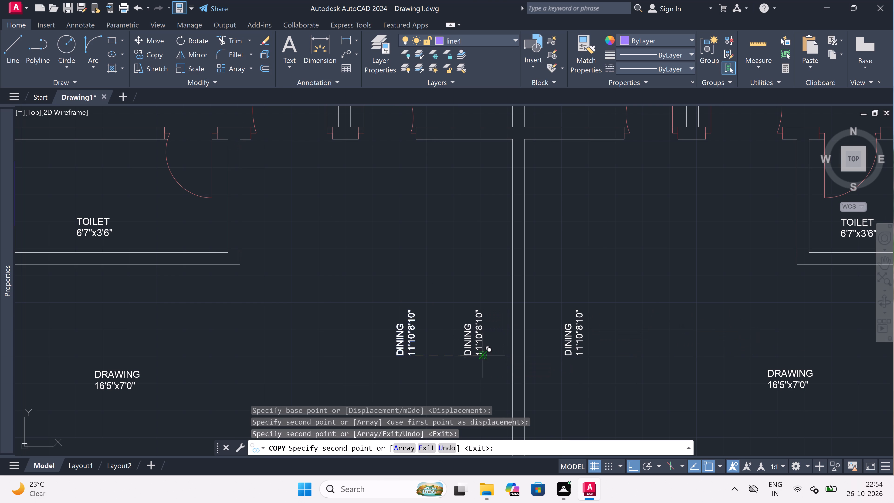
key(Escape)
Delete the original DINING label, the westernmost of the three.
drag(440, 324, 436, 324)
click(331, 356)
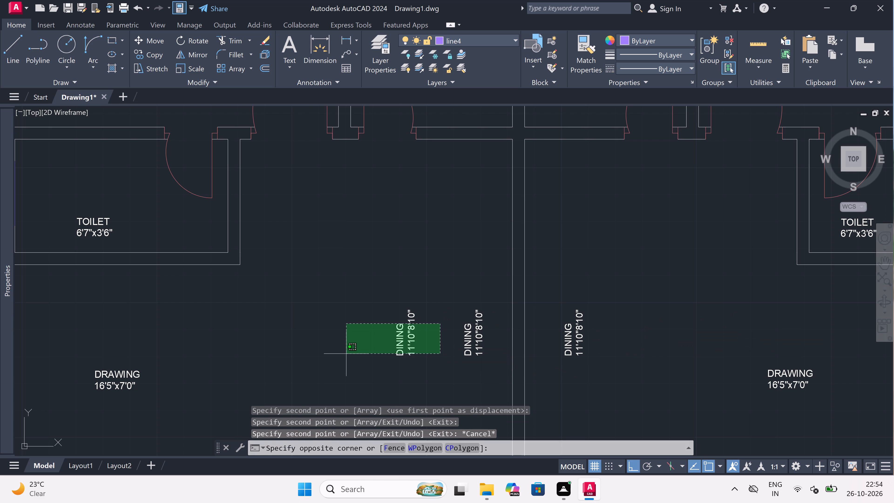
key(Delete)
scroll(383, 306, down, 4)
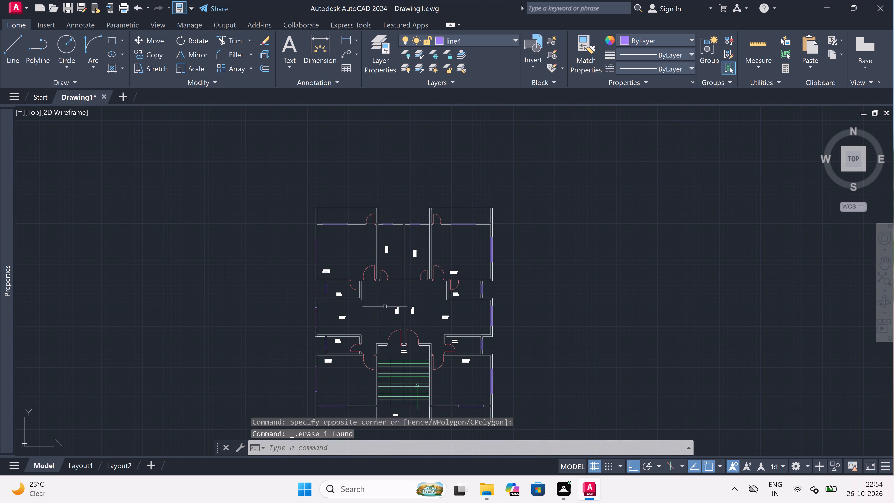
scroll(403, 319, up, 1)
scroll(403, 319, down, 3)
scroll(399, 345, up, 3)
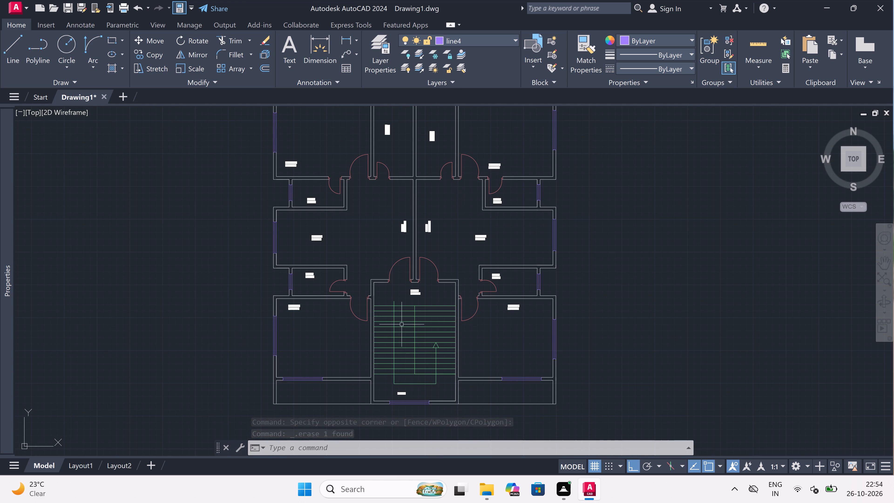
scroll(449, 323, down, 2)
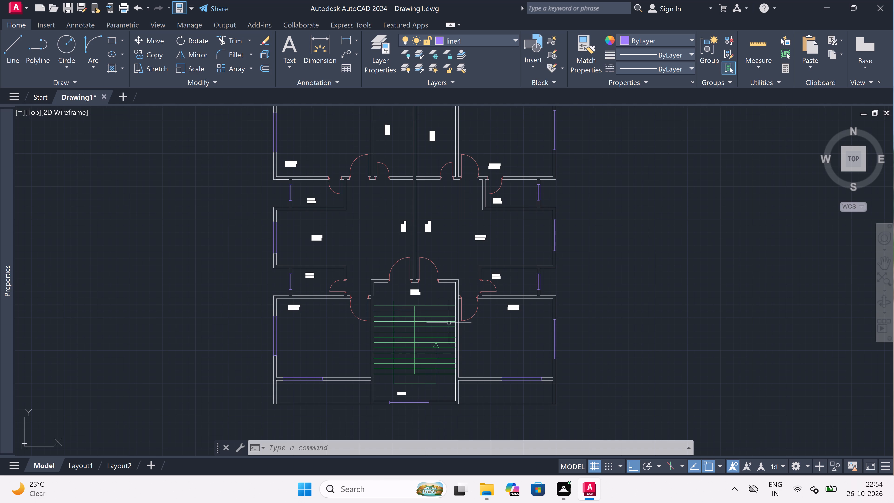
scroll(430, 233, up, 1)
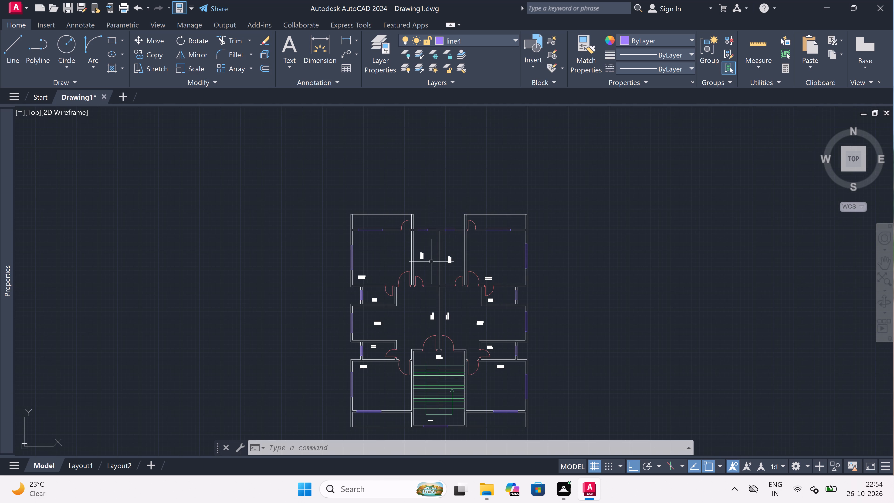
Add a multiline text label reading VERANDAH inside the northwest verandah, above the bedroom window.
scroll(287, 218, up, 1)
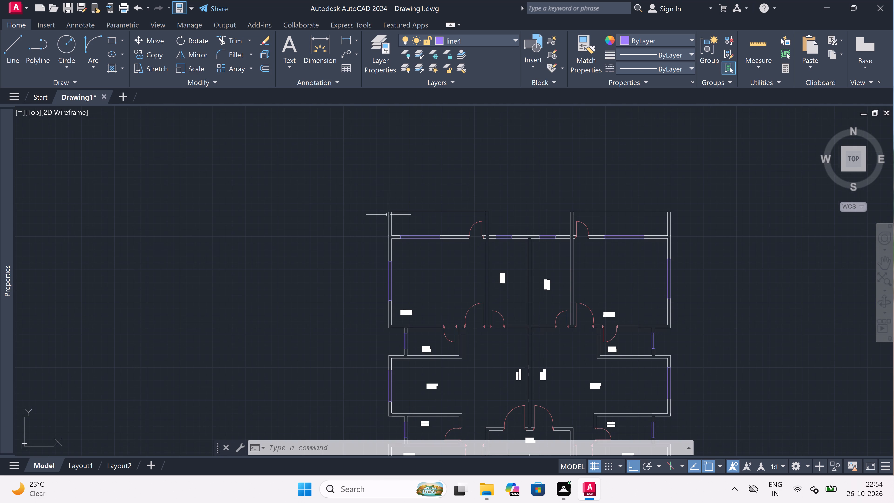
scroll(476, 214, up, 2)
scroll(376, 208, up, 1)
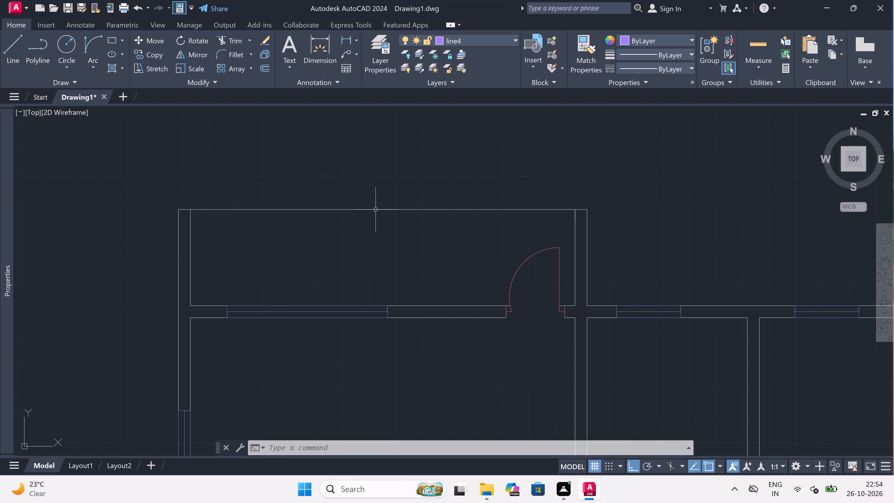
key(m)
key(t)
key(space)
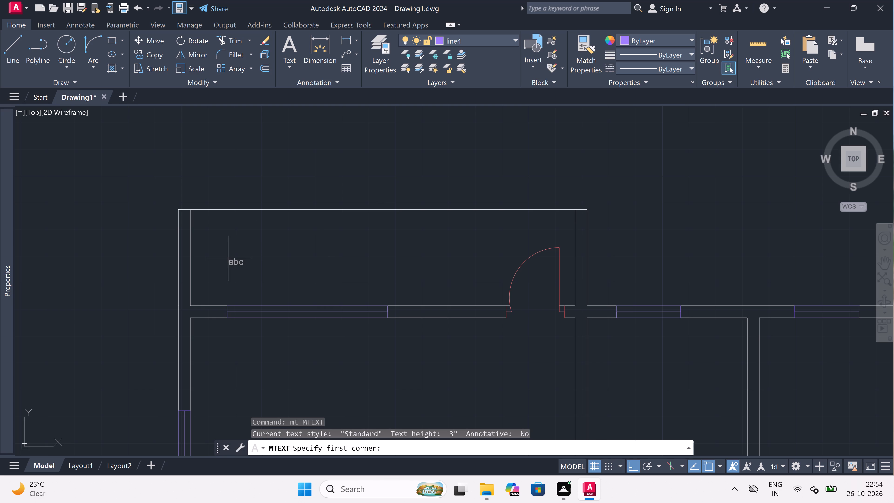
drag(228, 256, 272, 256)
click(769, 272)
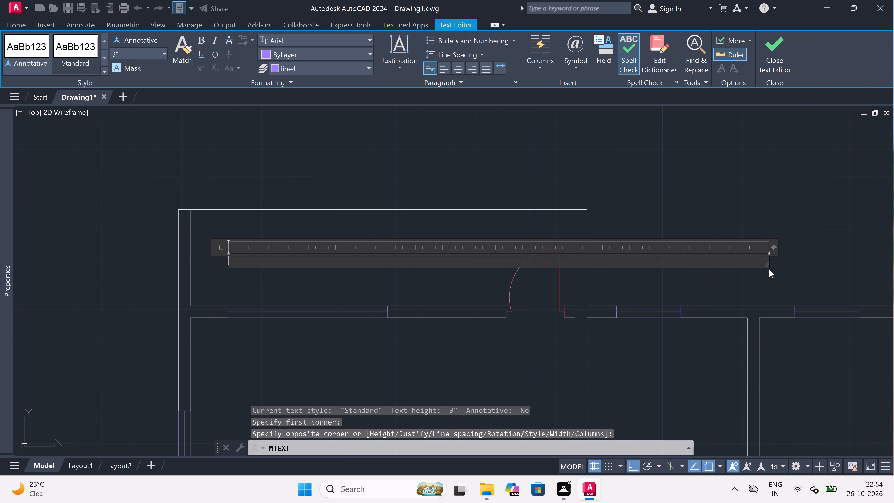
text(VERANAH)
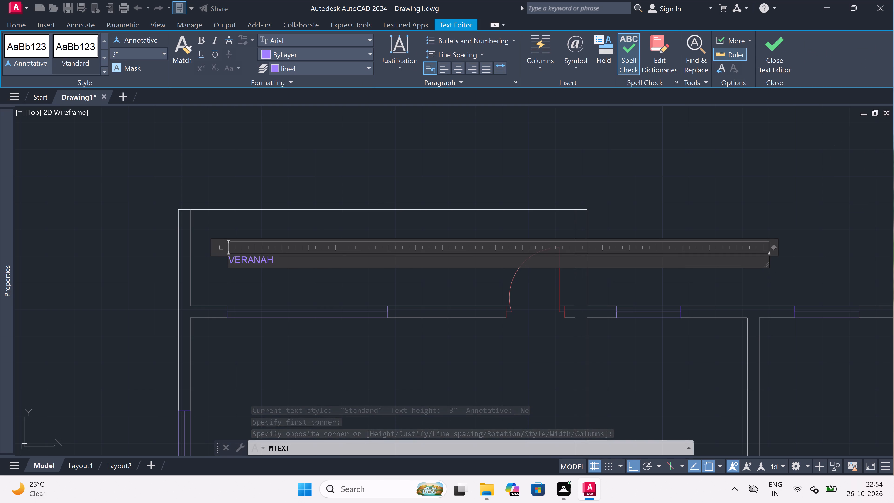
scroll(244, 274, up, 2)
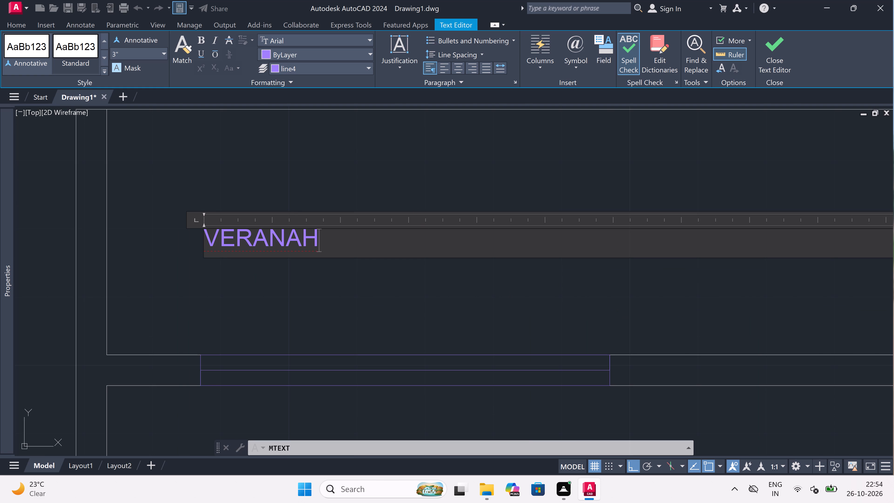
click(288, 237)
key(d)
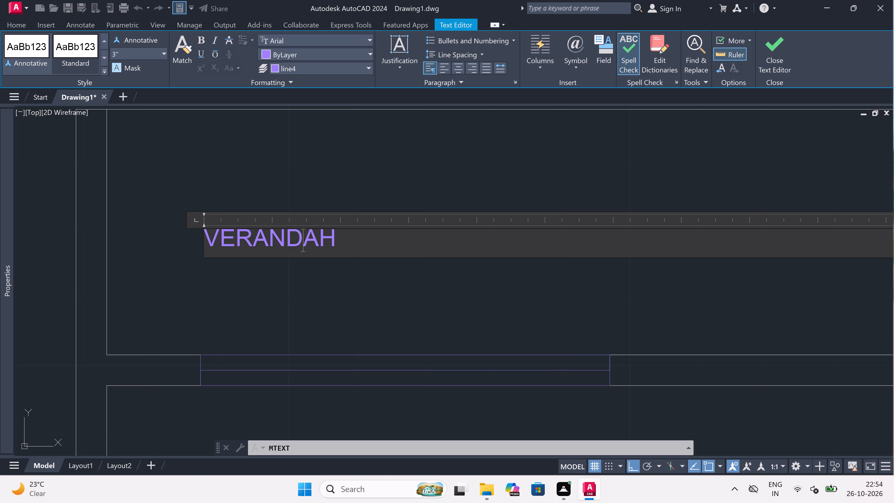
click(287, 269)
Set the new VERANDAH label's layer to 0 and finish the text.
drag(287, 194, 284, 201)
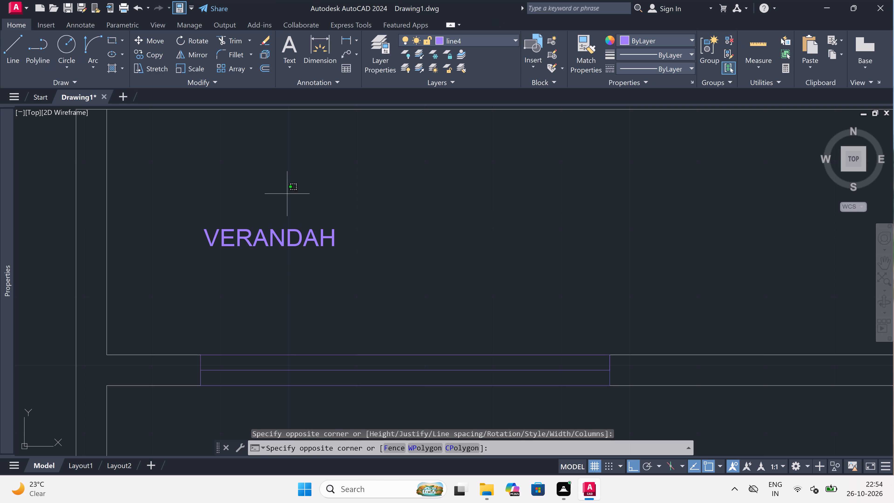
click(225, 272)
click(261, 253)
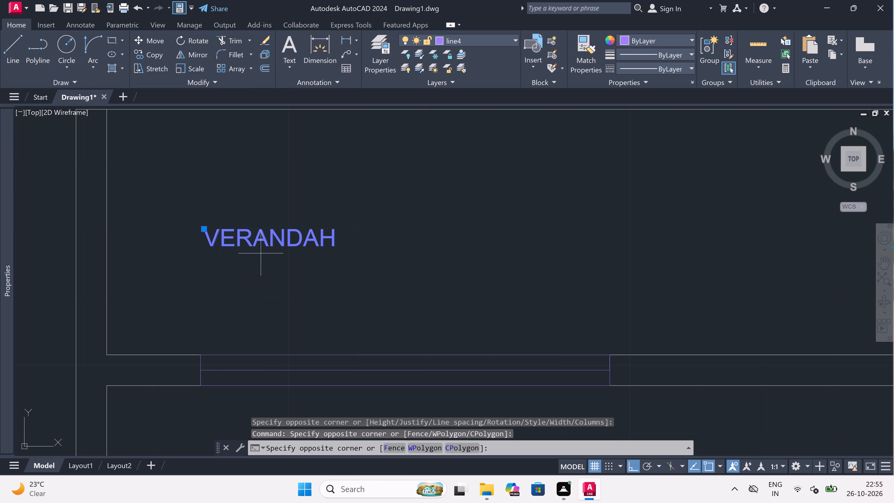
triple_click(259, 247)
click(258, 247)
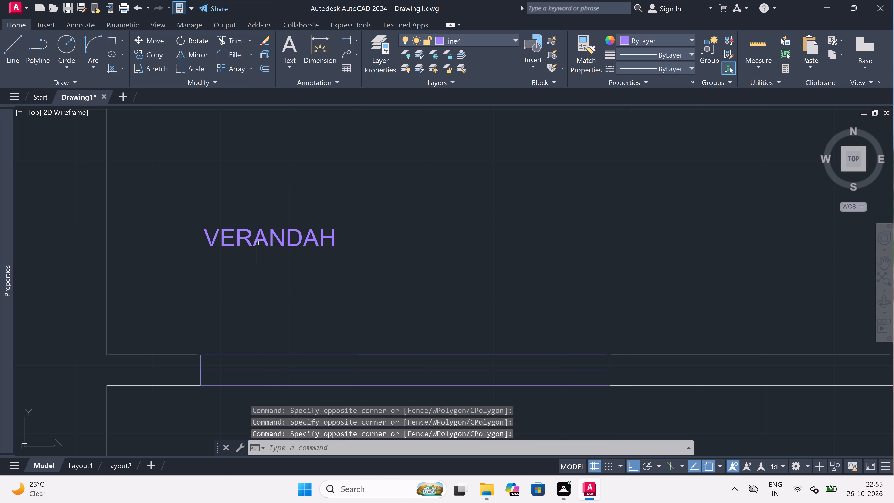
triple_click(257, 243)
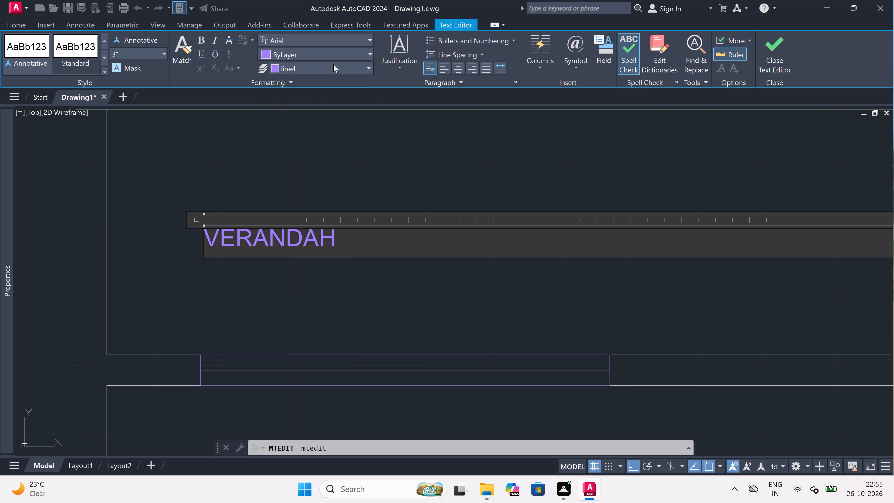
click(333, 63)
click(325, 84)
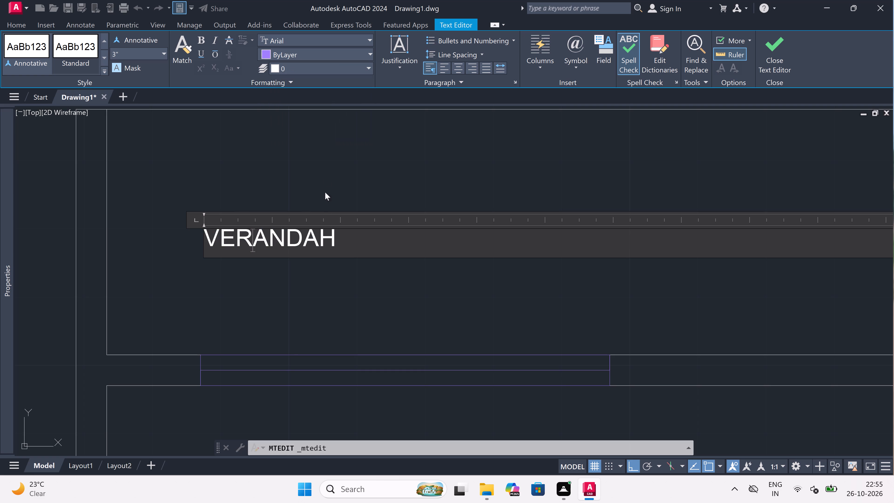
click(321, 273)
Copy the VERANDAH label horizontally into the northeast verandah, and freely into the southwest and southeast verandahs.
click(276, 224)
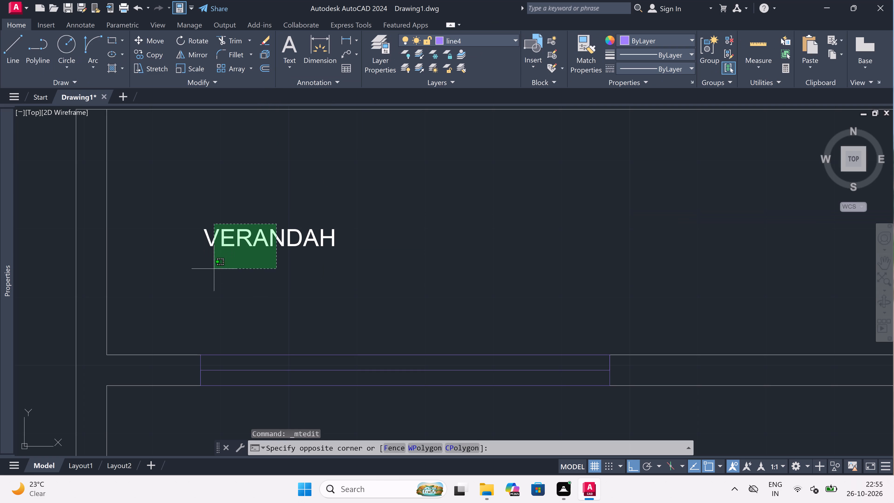
click(203, 276)
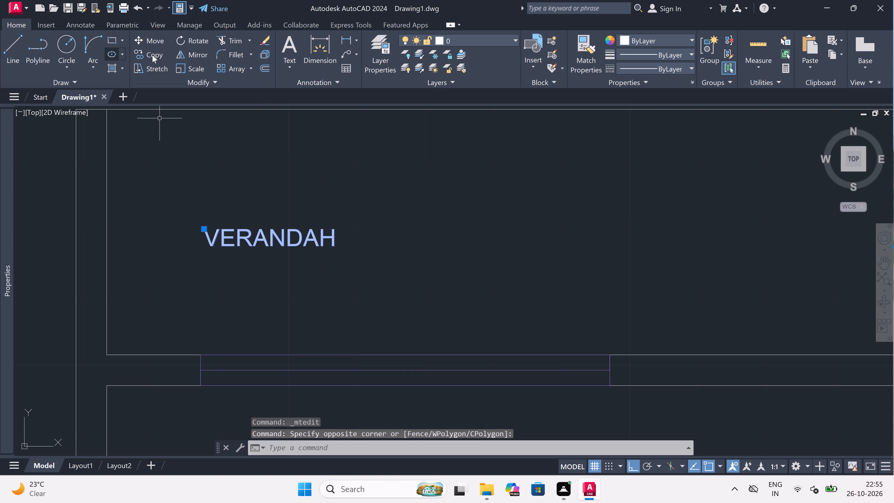
click(151, 51)
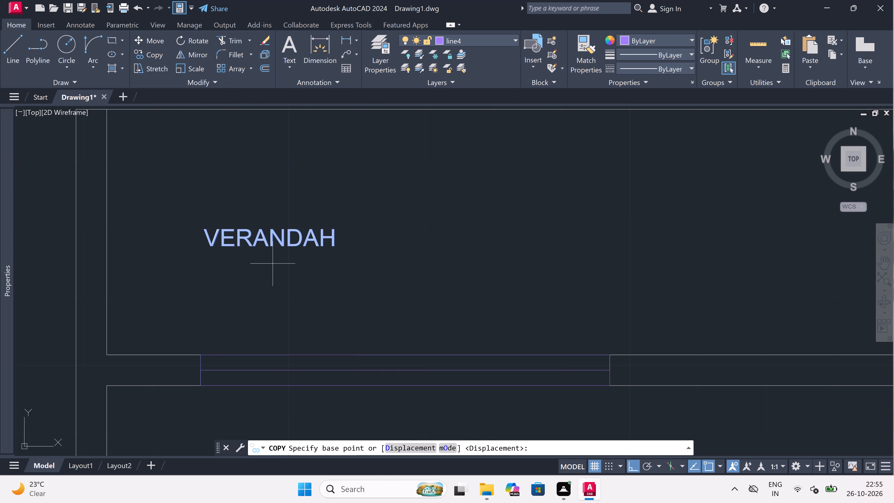
click(252, 232)
scroll(252, 232, down, 4)
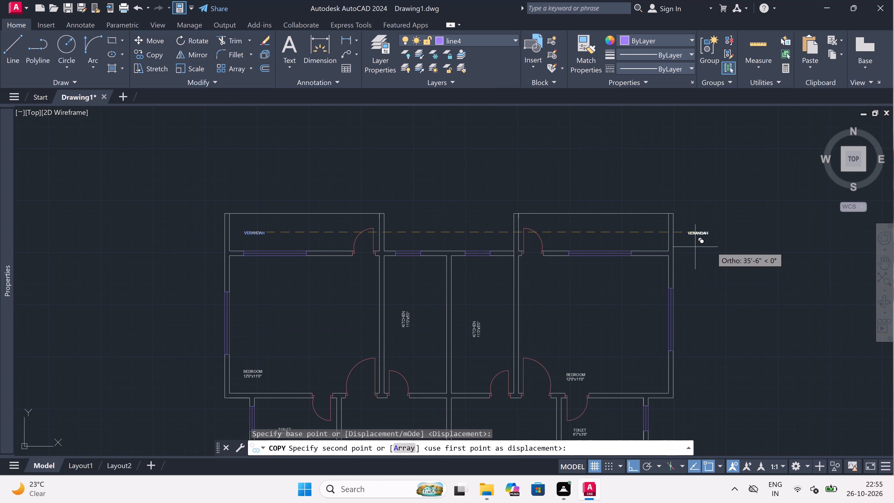
click(616, 232)
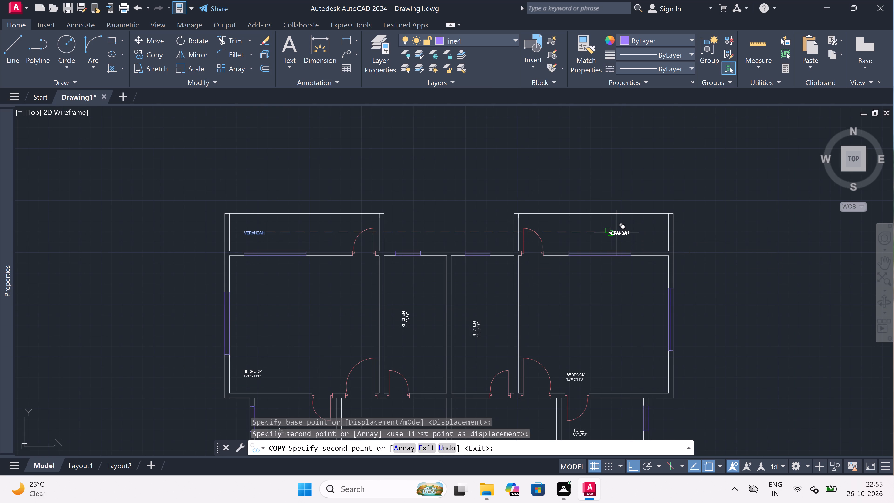
key(F8)
scroll(484, 166, down, 4)
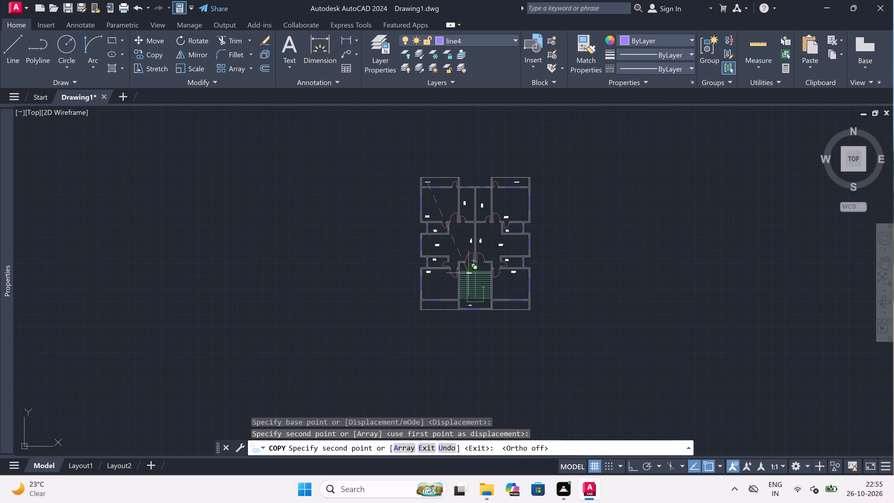
scroll(449, 306, up, 3)
scroll(383, 301, up, 3)
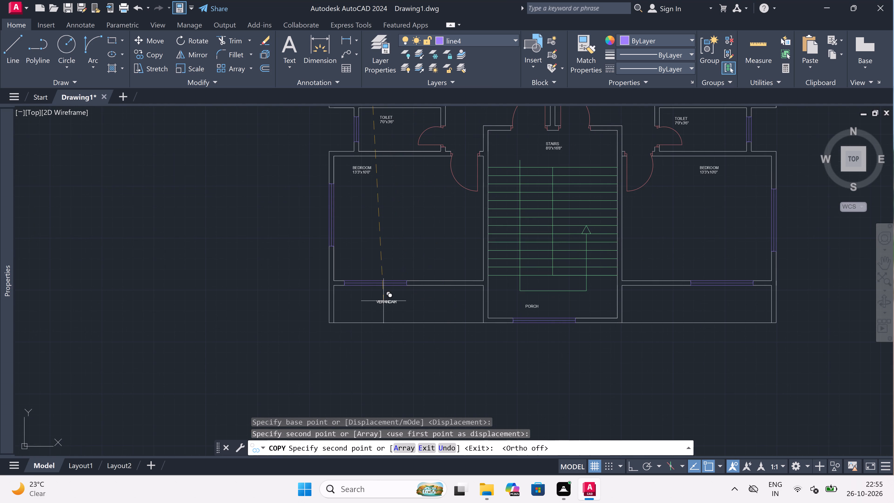
click(384, 299)
scroll(384, 299, down, 4)
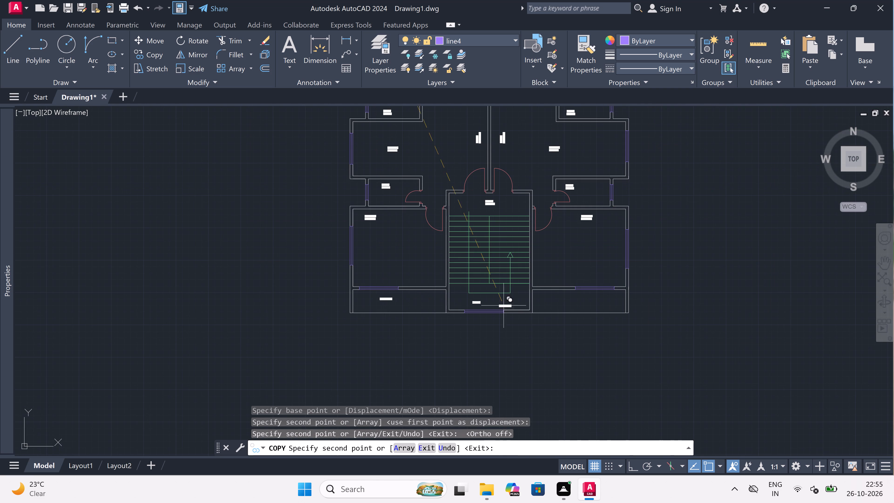
scroll(566, 301, up, 2)
click(629, 304)
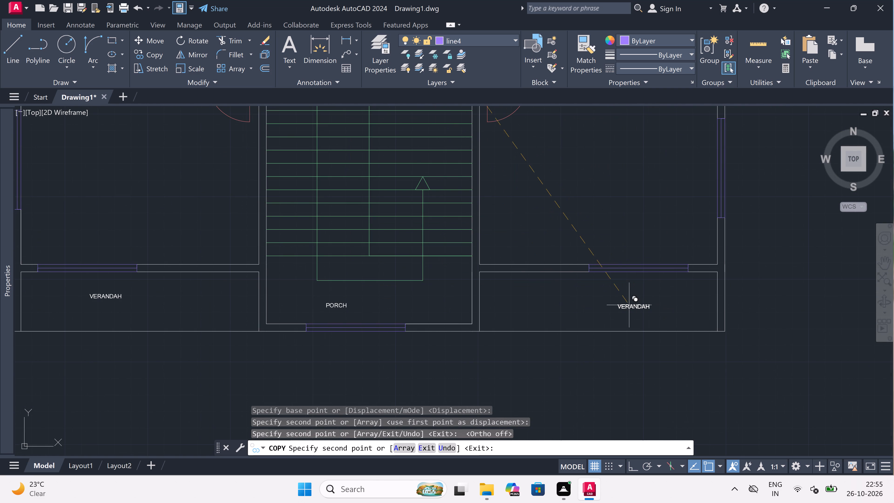
key(Escape)
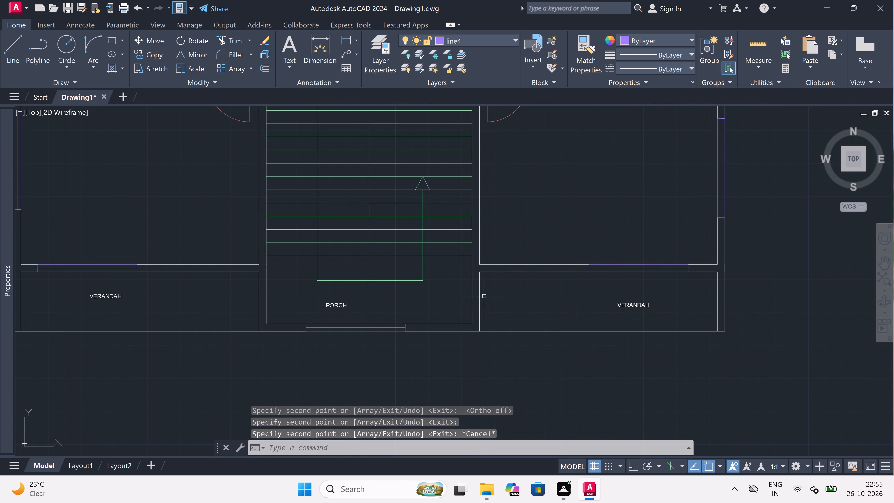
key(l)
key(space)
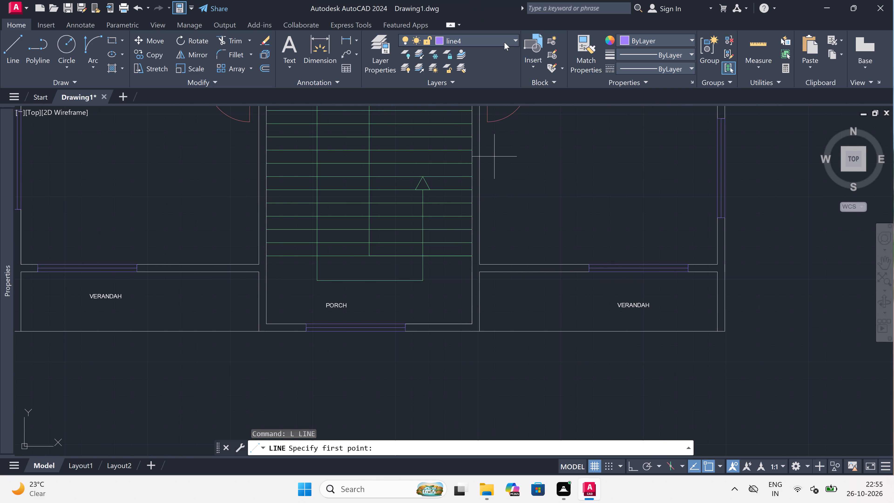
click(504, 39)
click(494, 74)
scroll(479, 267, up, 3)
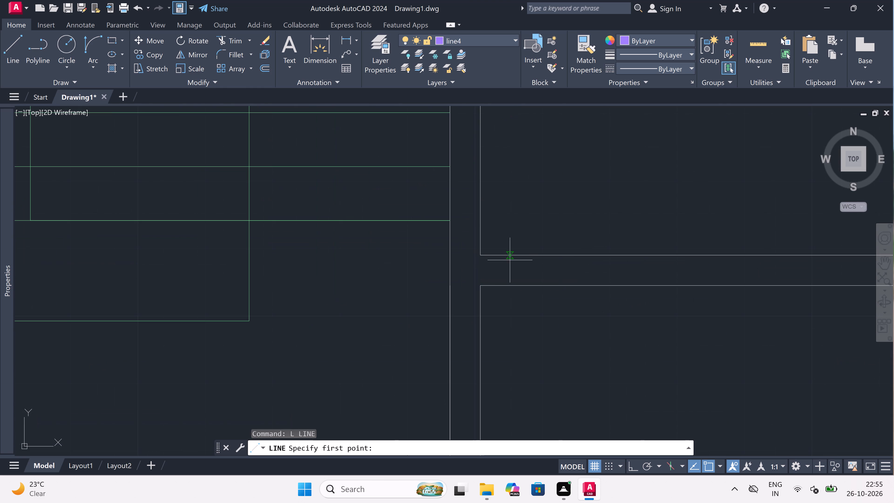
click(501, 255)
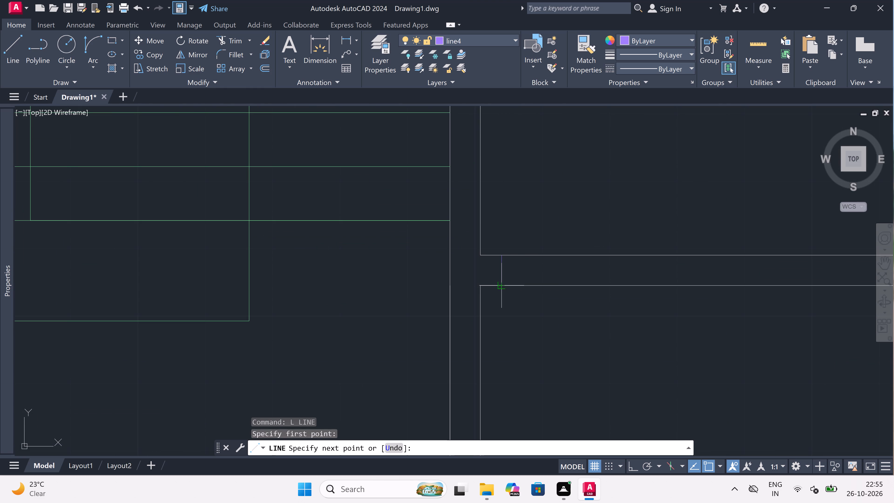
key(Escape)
On layer line1, draw a door jamb across the southeast bedroom–verandah wall near the stairs, with a 2" stop eastward and a 2' leaf southward.
click(494, 43)
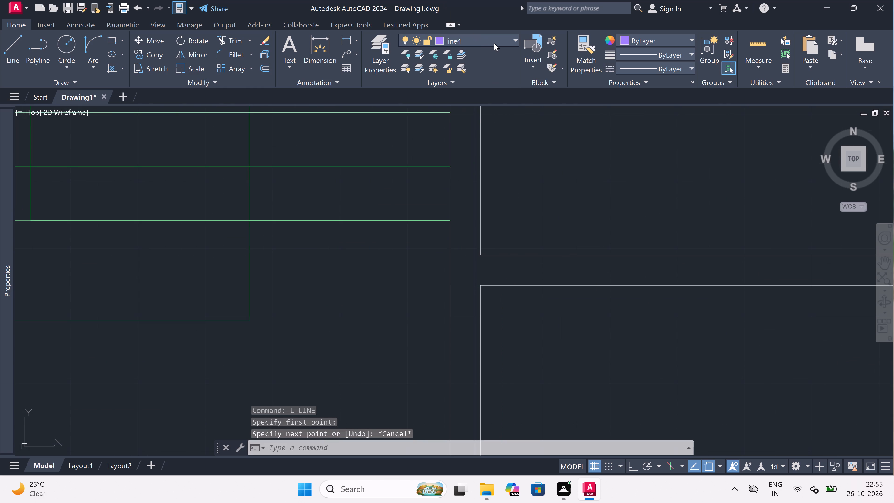
click(492, 82)
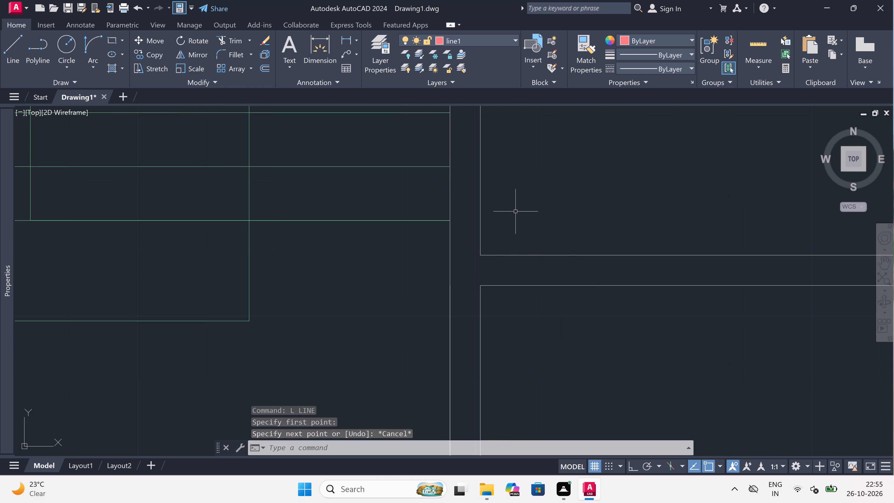
key(space)
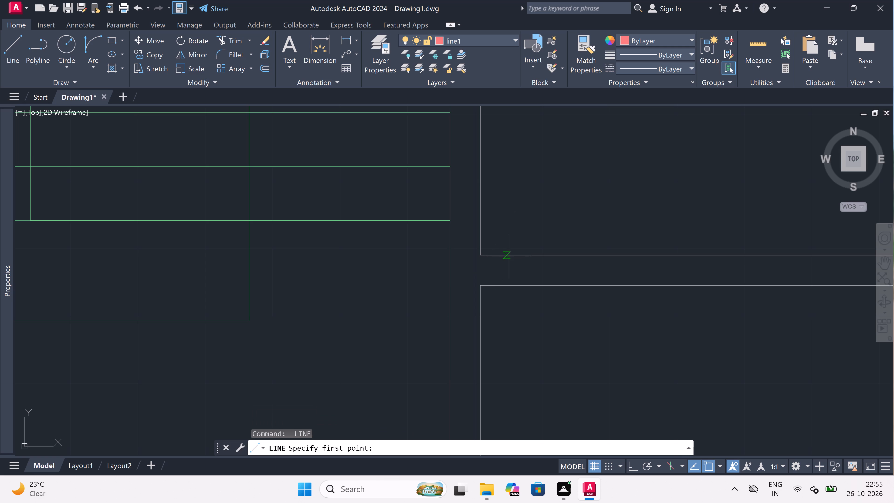
click(506, 254)
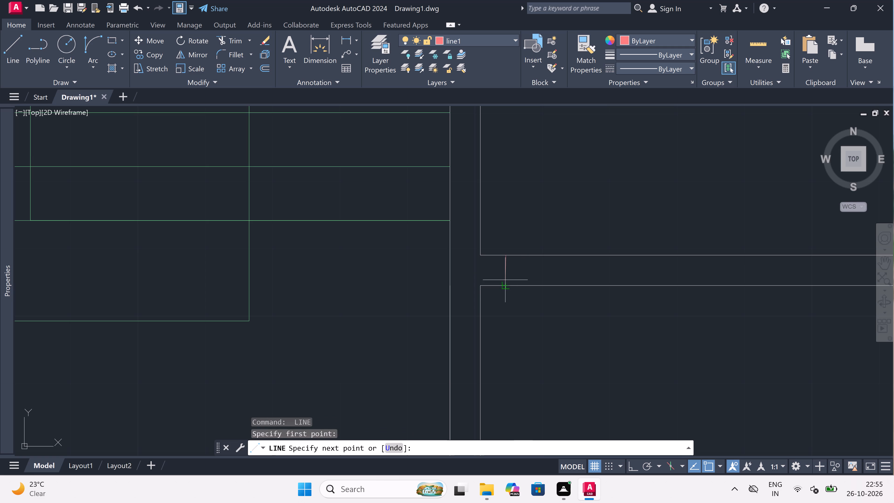
key(F8)
drag(506, 283, 507, 277)
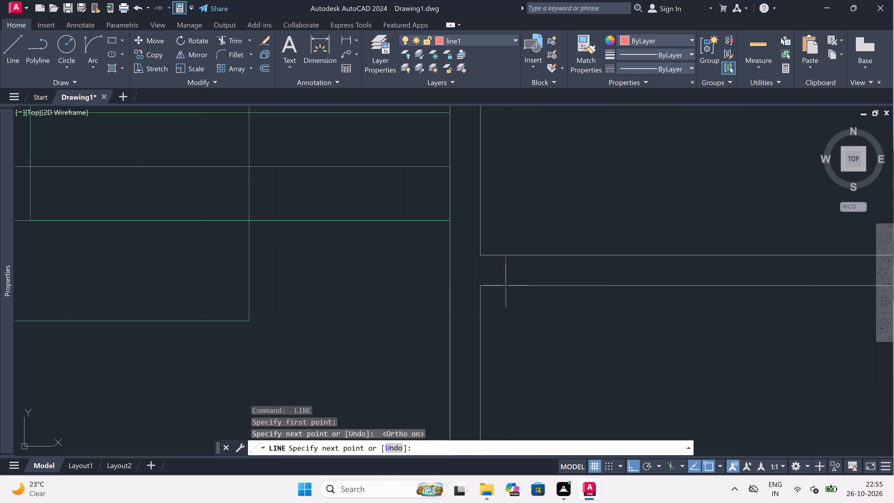
drag(507, 268, 509, 268)
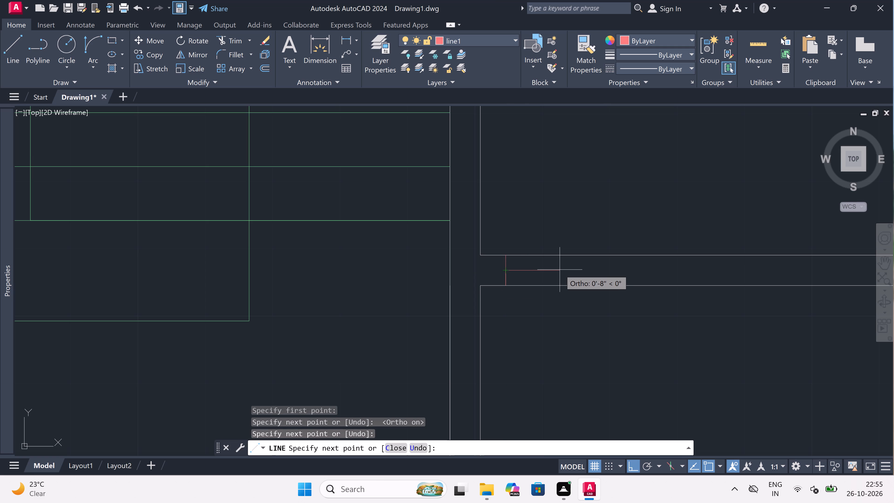
key(2)
text(")
key(space)
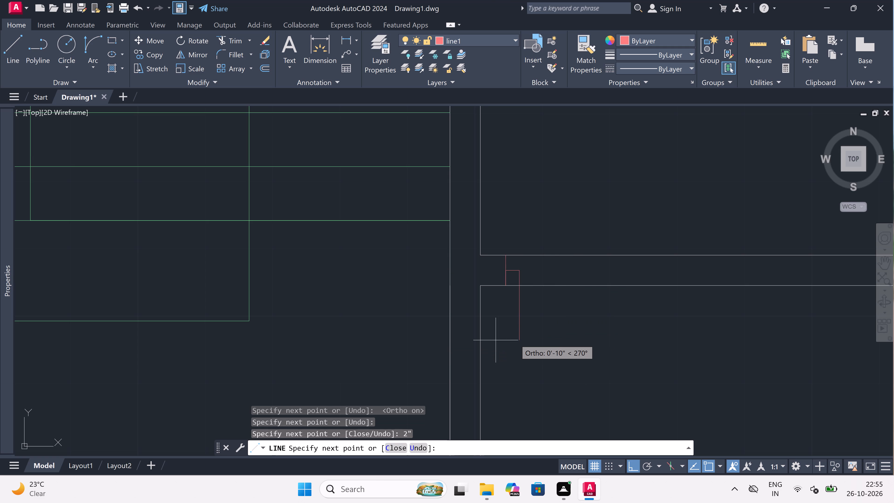
text(2')
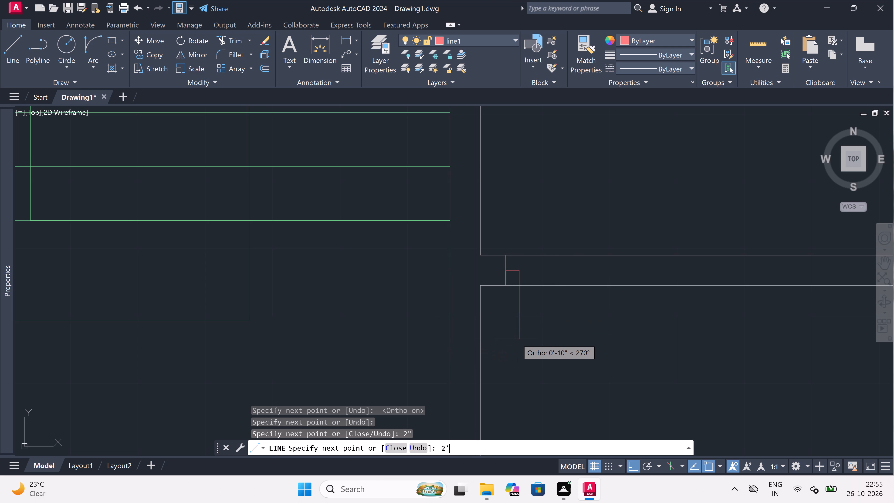
key(space)
key(Escape)
key(space)
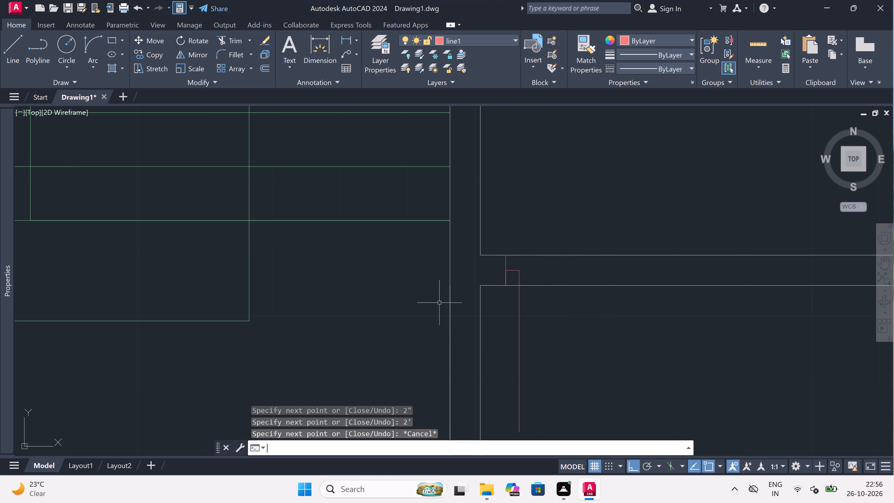
Draw the southeast verandah door's opposite jamb across the wall, east of the leaf, with a 2" stop extending westward.
scroll(439, 303, down, 4)
scroll(454, 308, up, 3)
scroll(457, 306, down, 3)
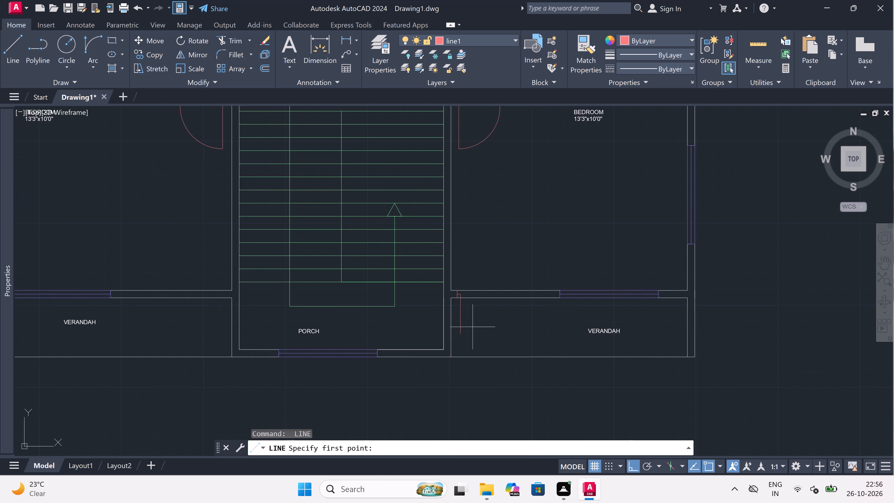
scroll(478, 330, up, 3)
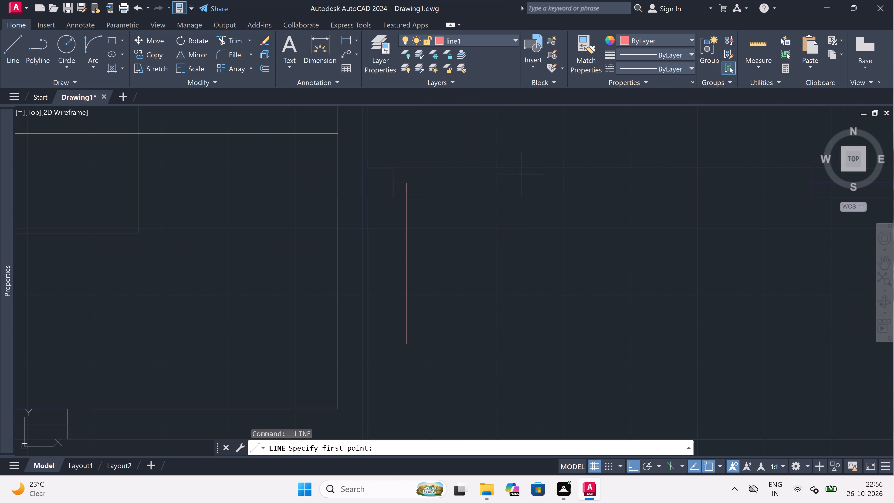
click(545, 168)
click(545, 193)
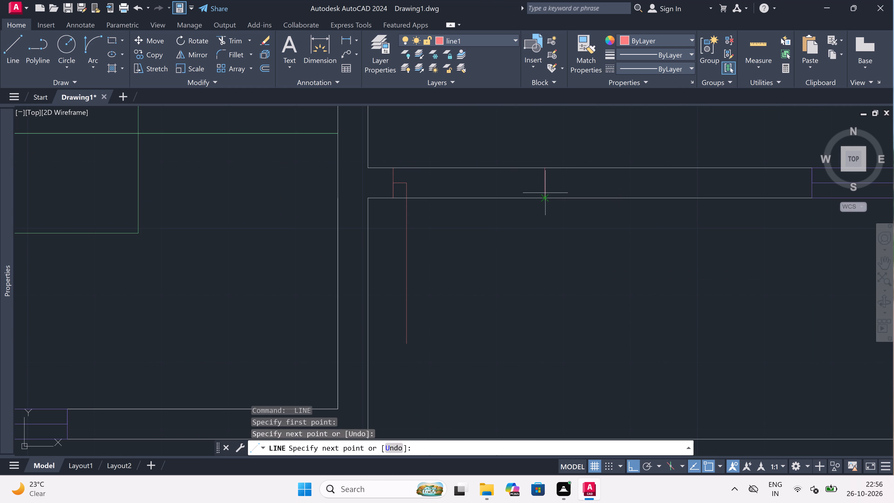
click(542, 182)
text(2")
key(space)
key(Escape)
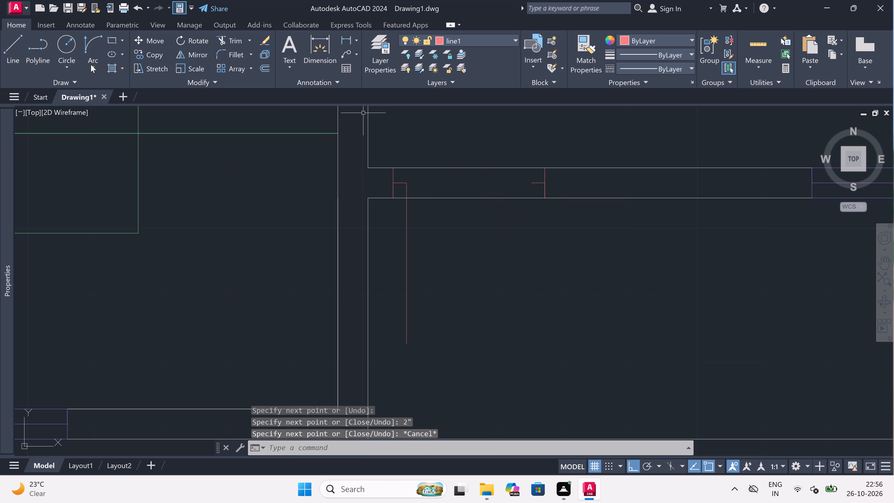
Draw the southeast verandah door's swing as a start-end-direction arc from the leaf's south end to the east stop, tangent eastward.
click(95, 49)
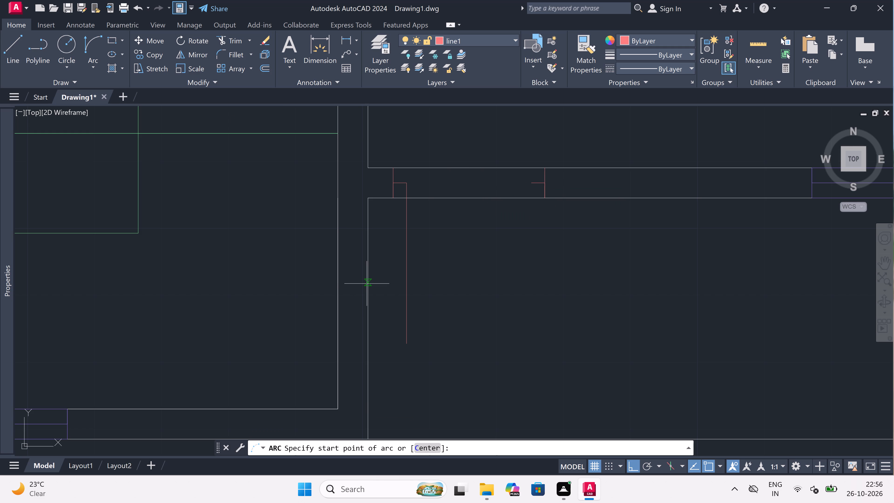
drag(406, 342, 427, 308)
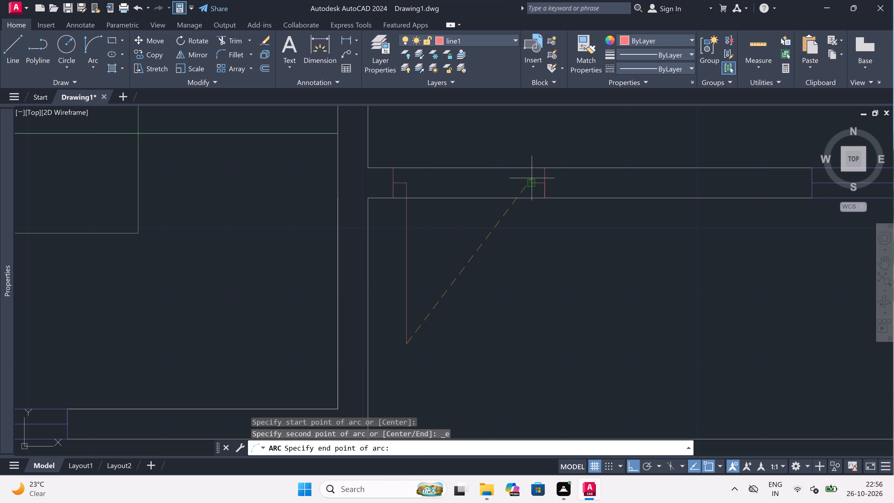
drag(532, 182, 533, 185)
click(593, 287)
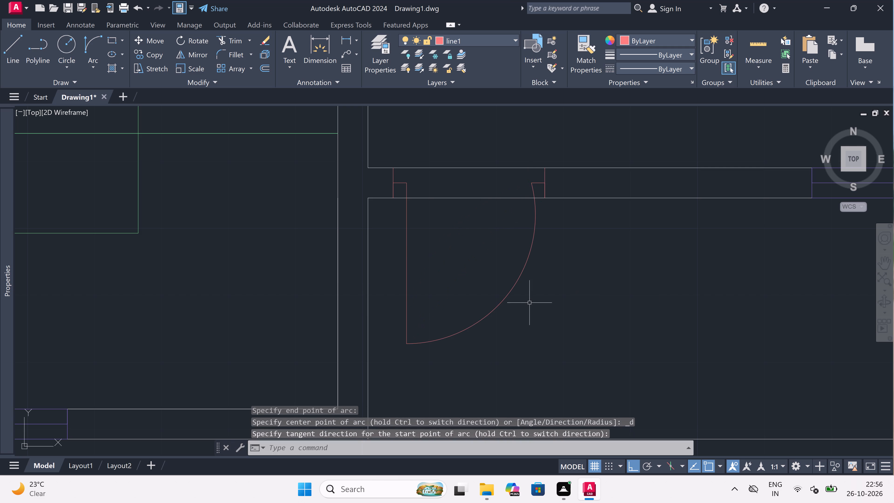
Trim both wall lines across the southeast verandah door opening.
text(tr)
key(space)
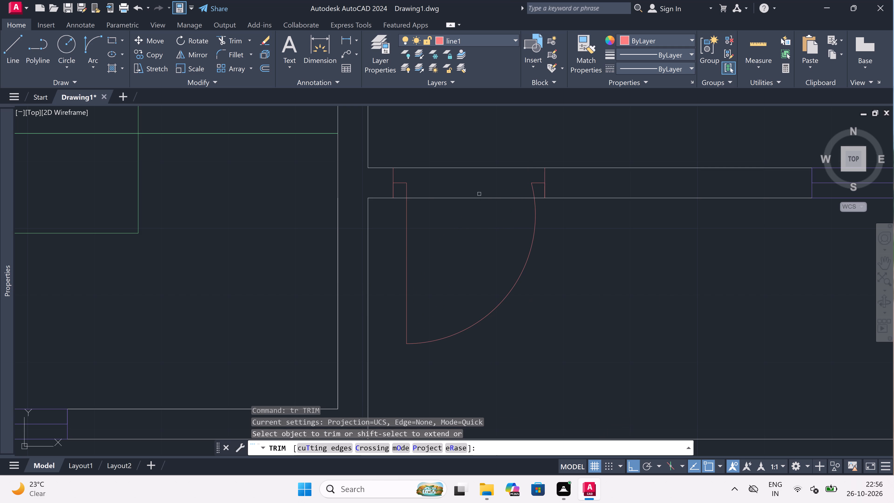
click(475, 152)
click(468, 251)
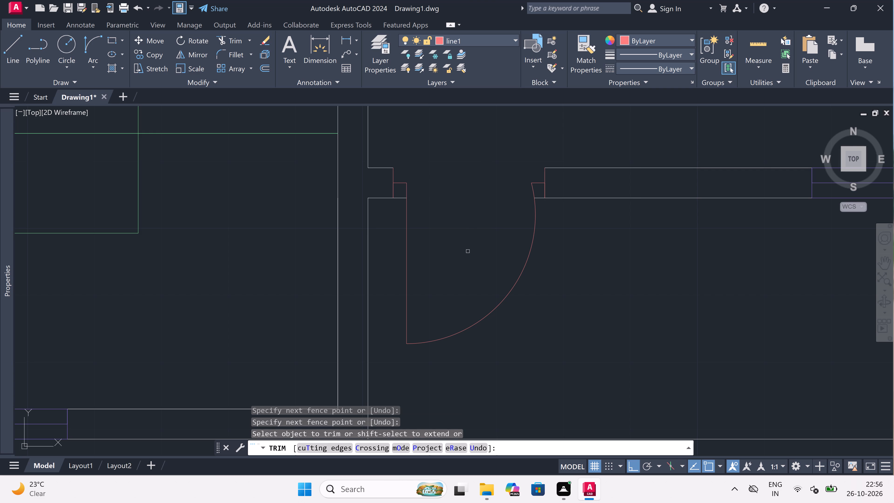
key(Escape)
Draw a door jamb across the southwest bedroom–verandah wall near the stairs, with a 2" stop westward and a 2' leaf southward.
scroll(468, 251, down, 3)
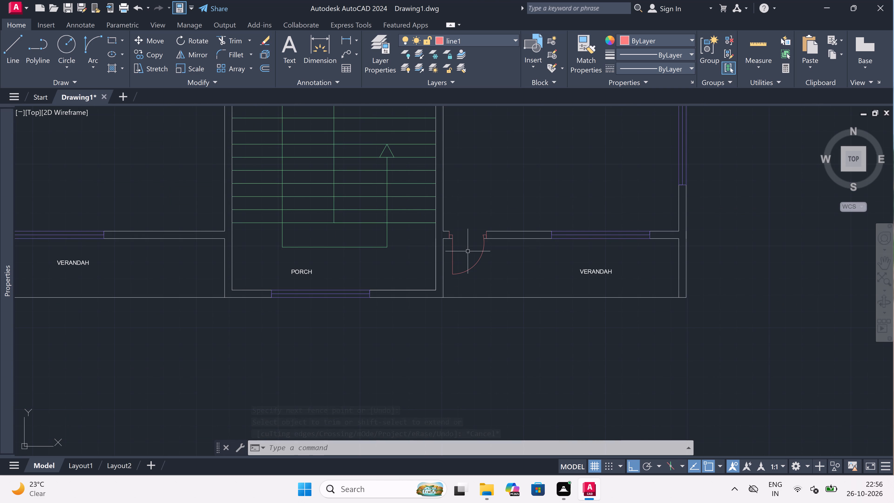
text(l)
key(space)
scroll(468, 251, down, 3)
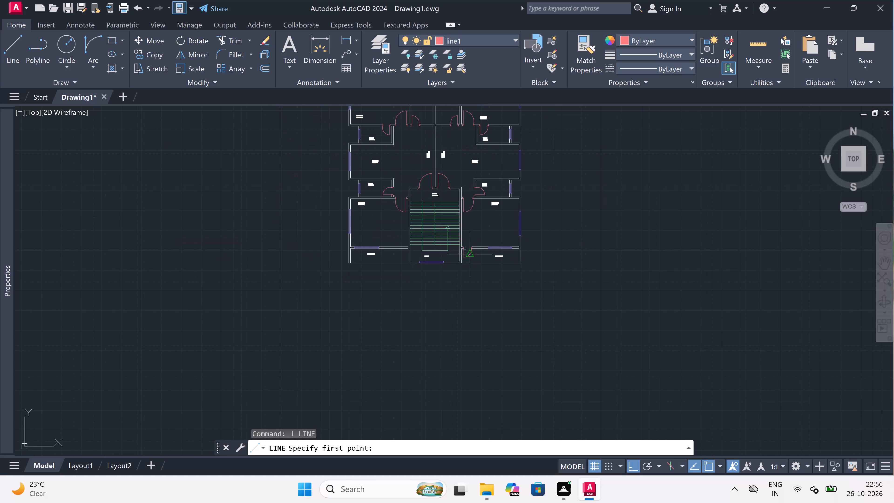
scroll(402, 238, up, 3)
scroll(406, 268, up, 2)
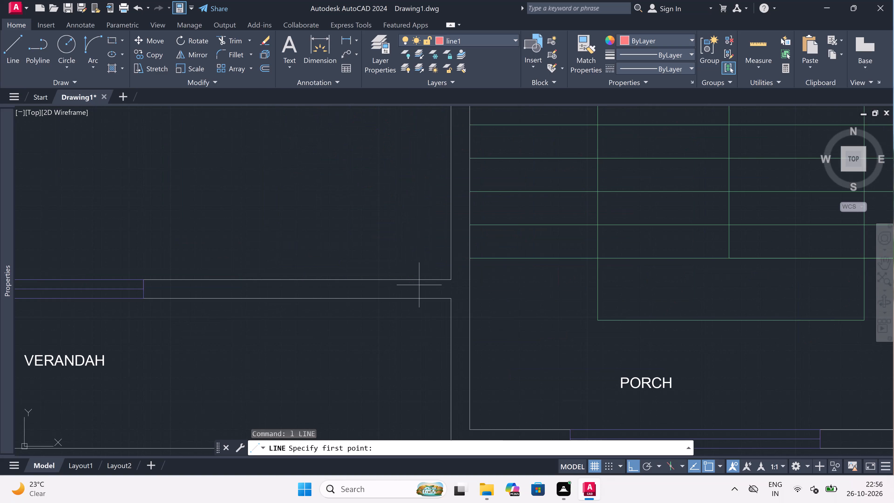
click(430, 280)
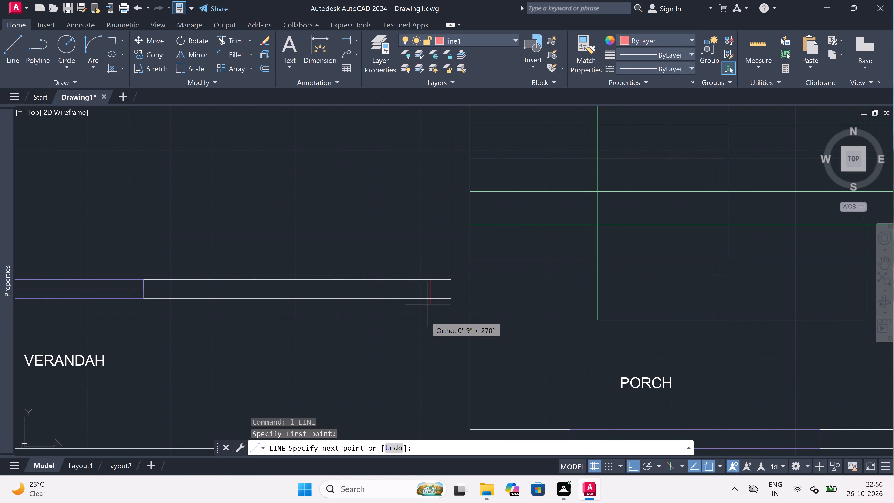
click(428, 301)
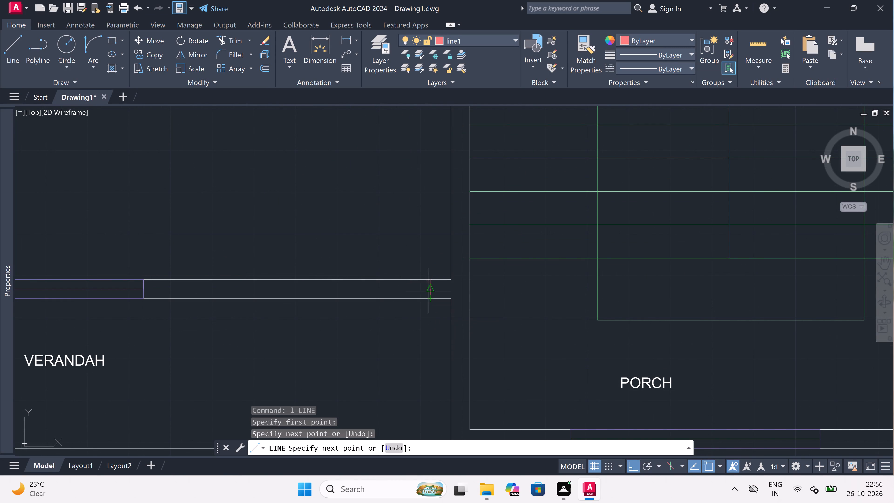
click(428, 290)
key(2)
text(")
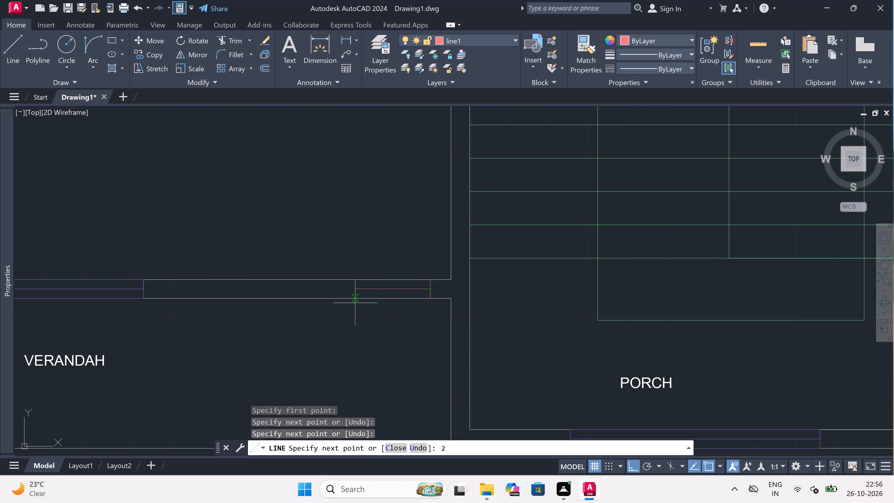
key(space)
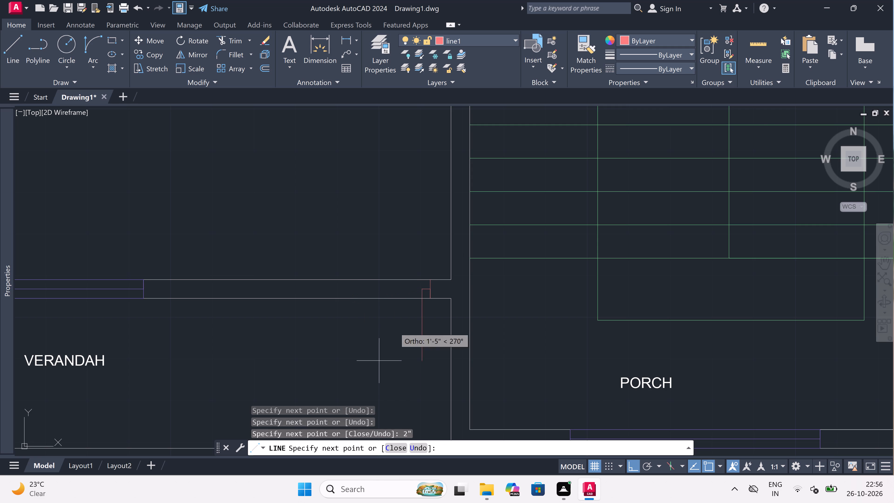
scroll(400, 312, down, 2)
scroll(400, 333, up, 3)
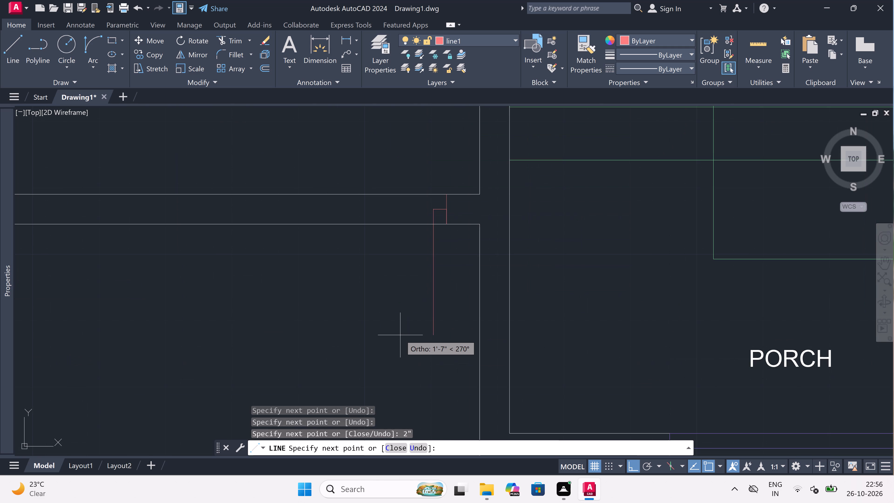
text(2')
key(space)
key(Escape)
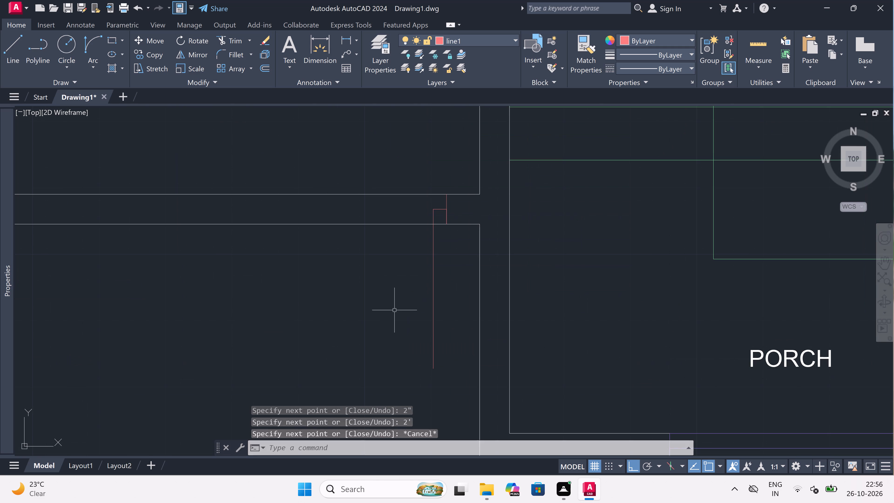
Draw the southwest verandah door's opposite jamb across the wall, west of the leaf, with a 2" stop extending eastward.
key(space)
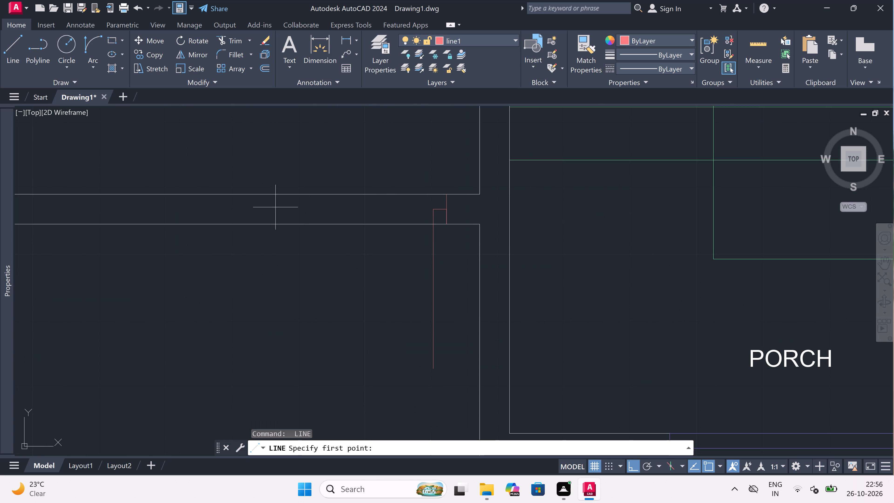
click(284, 195)
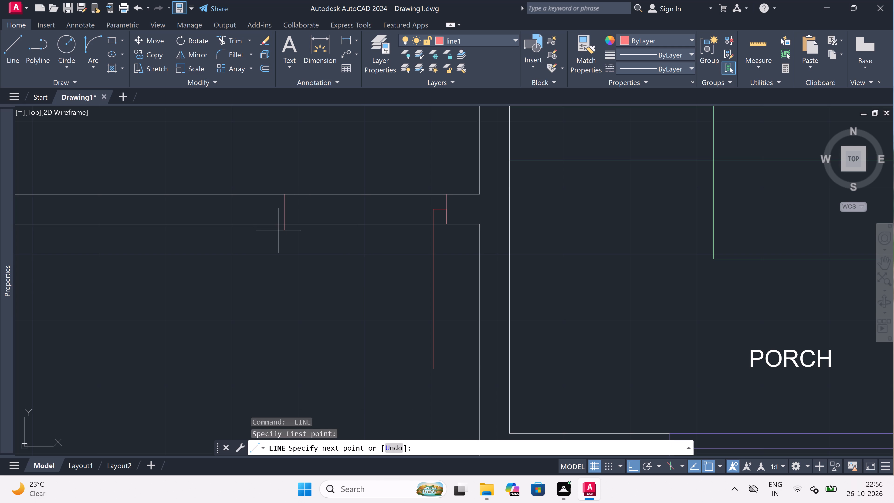
click(281, 224)
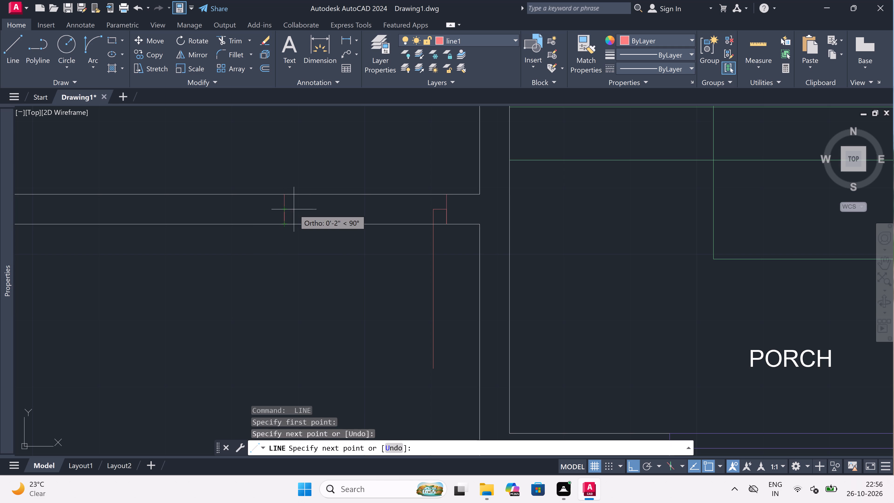
click(279, 207)
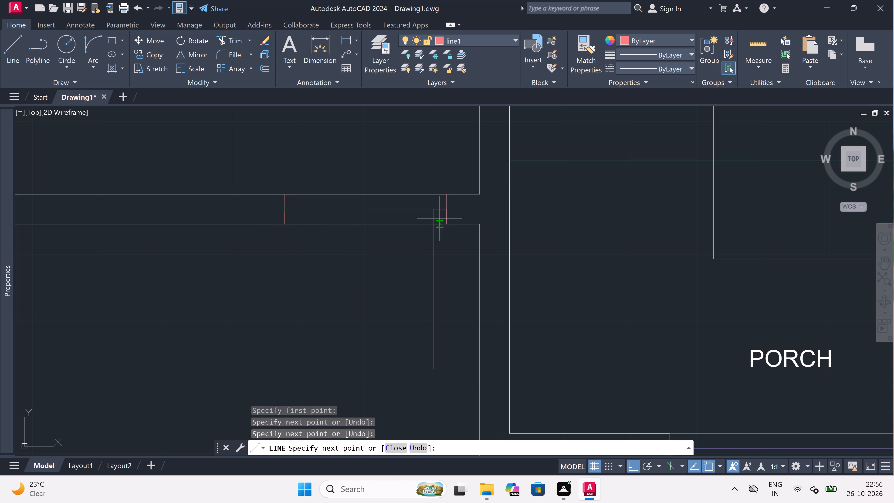
text(2")
key(space)
key(Escape)
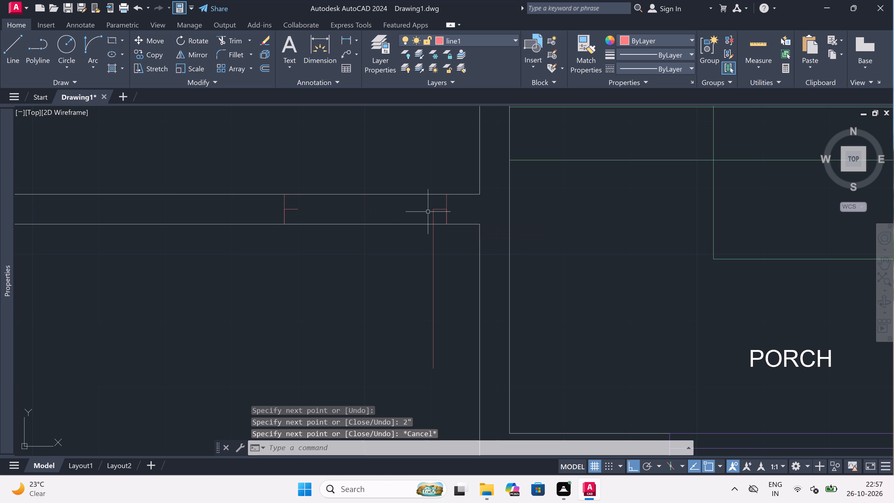
Draw the southwest verandah door's swing as a start-end-direction arc from the leaf's south end to the west stop, tangent westward.
drag(89, 43, 108, 58)
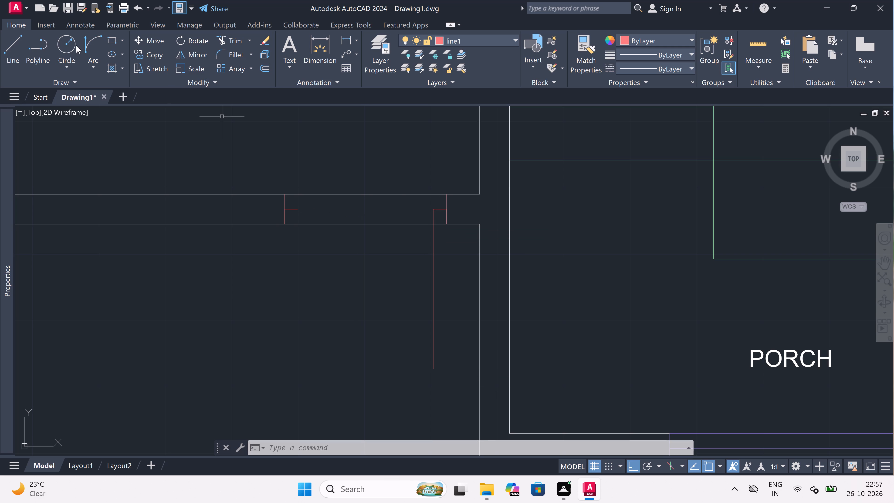
click(89, 46)
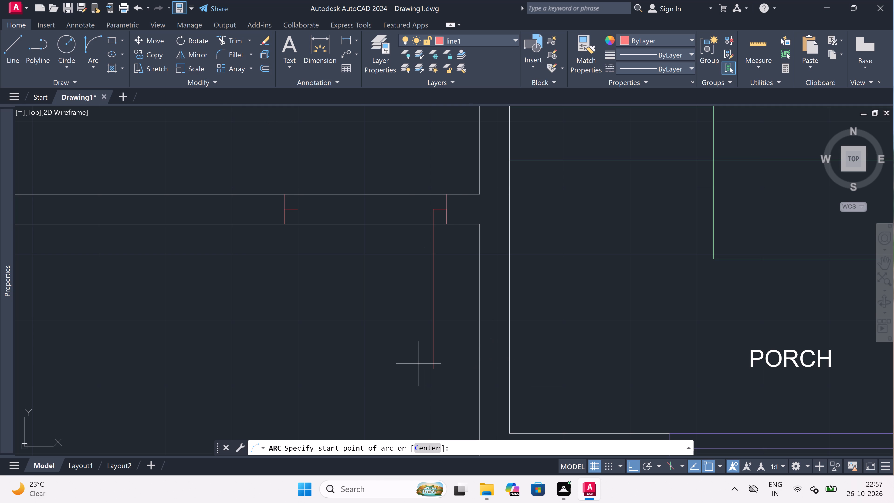
drag(429, 365, 383, 322)
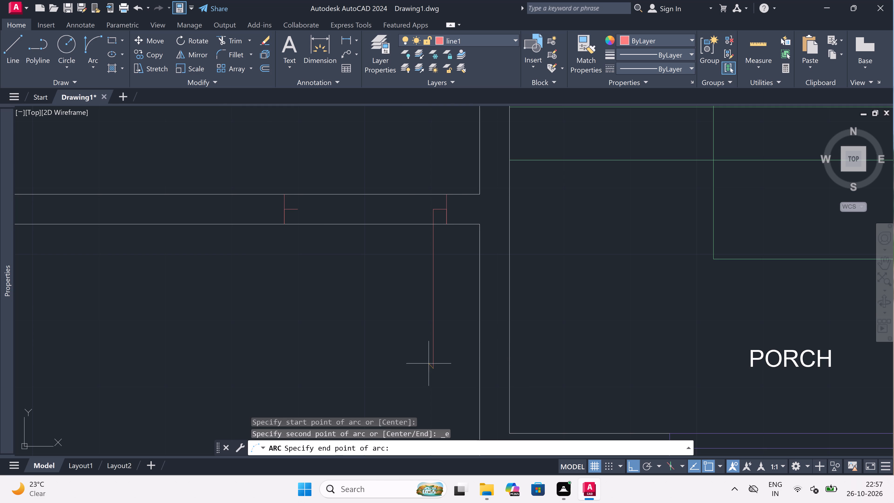
click(301, 213)
scroll(300, 213, down, 3)
click(276, 257)
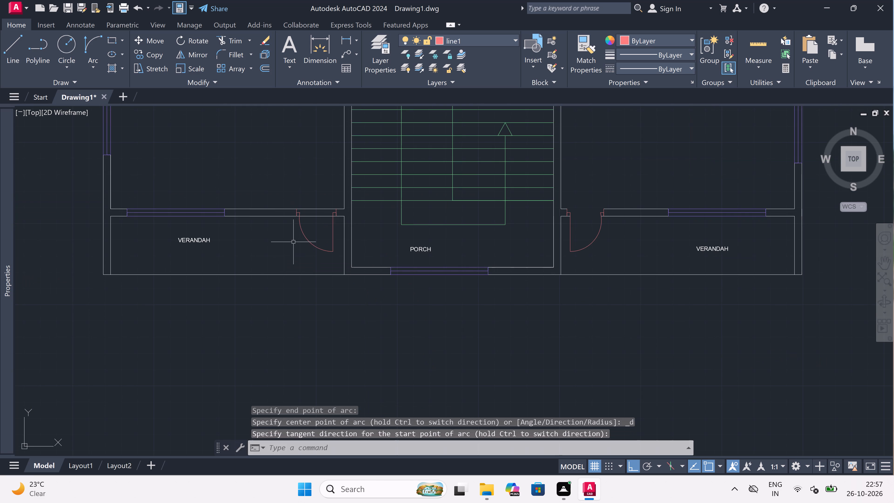
Trim both wall lines across the southwest verandah door opening.
key(t)
key(r)
key(space)
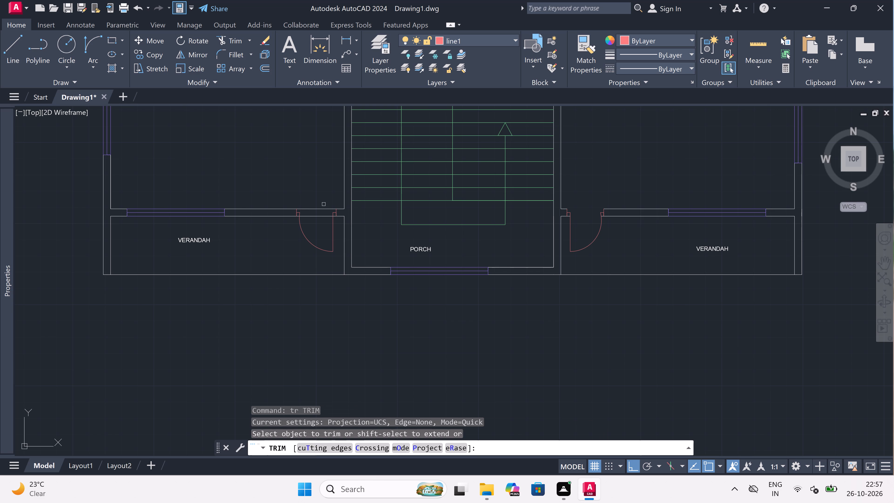
click(322, 203)
click(322, 225)
key(Escape)
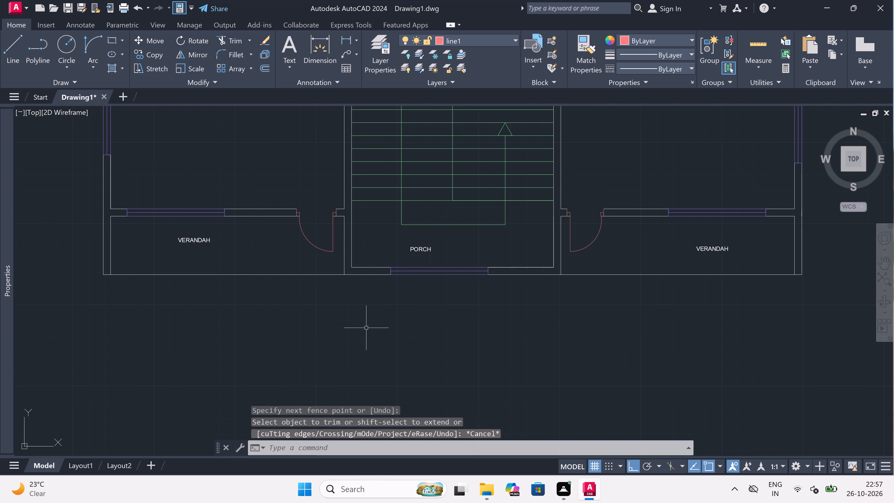
Select all room labels similar to the west unit's DRAWING label and set their line space distance to 6".
scroll(366, 328, down, 5)
scroll(369, 323, up, 1)
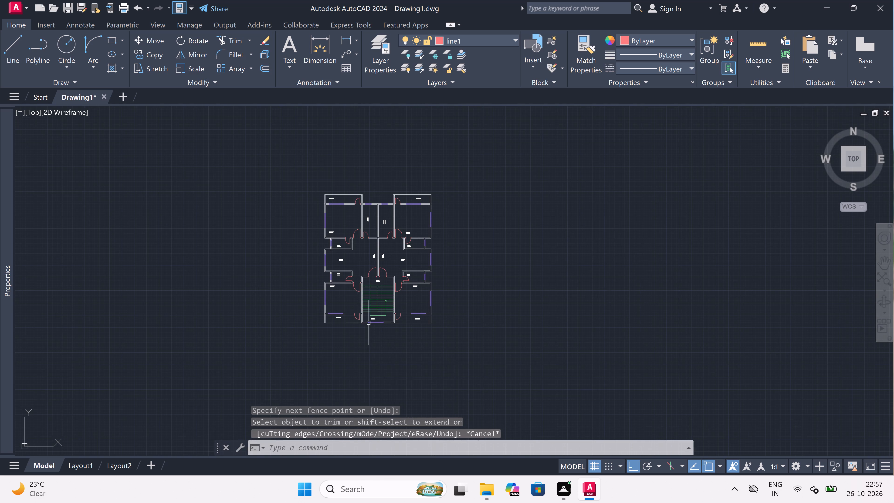
scroll(342, 266, up, 3)
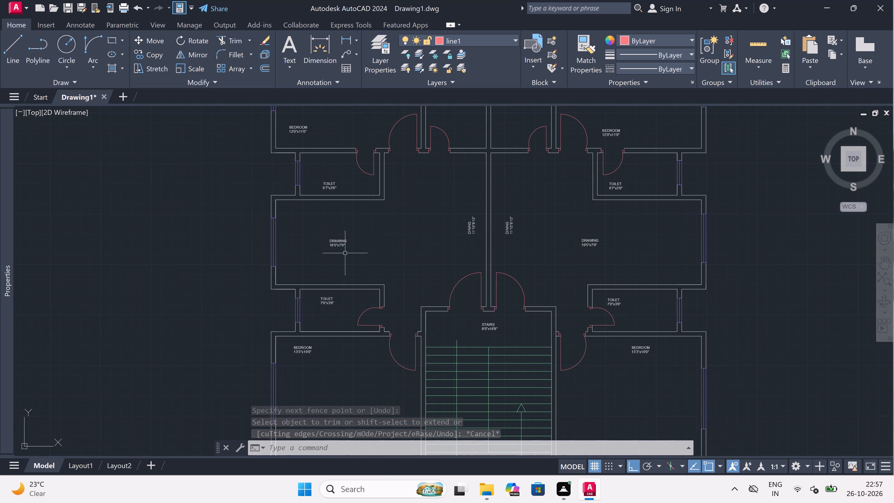
scroll(345, 252, up, 1)
drag(363, 208, 359, 208)
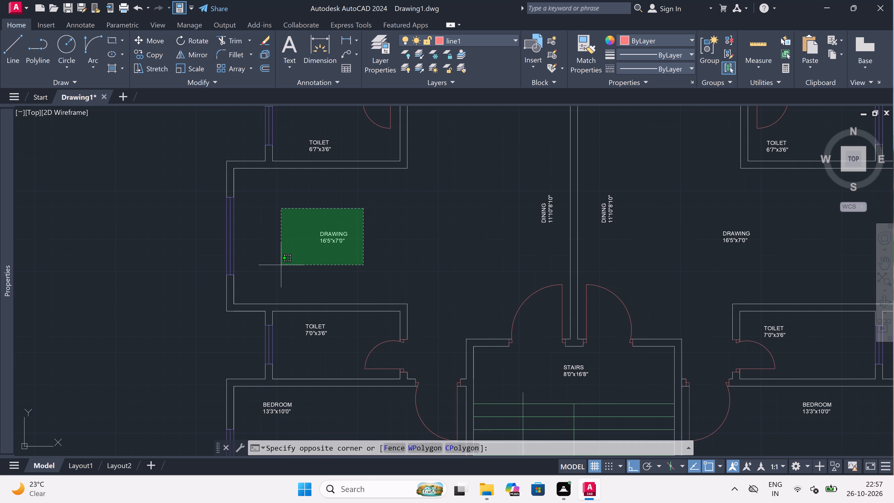
click(281, 265)
right_click(281, 264)
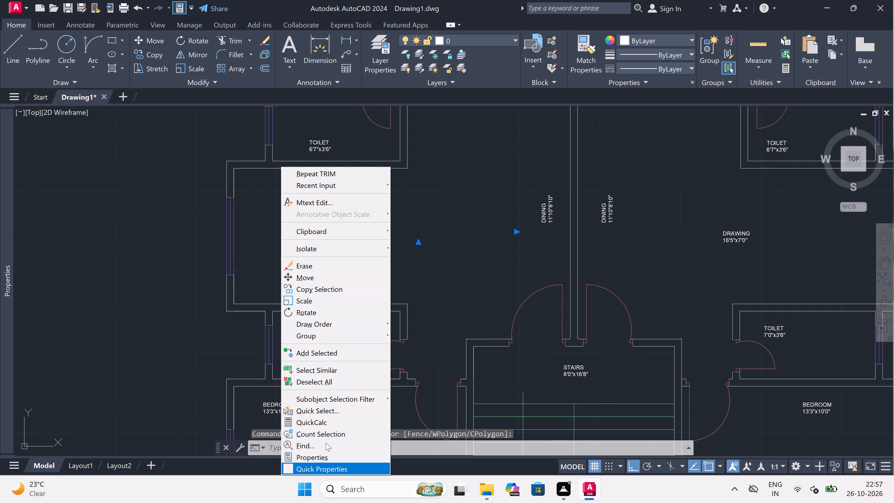
click(322, 370)
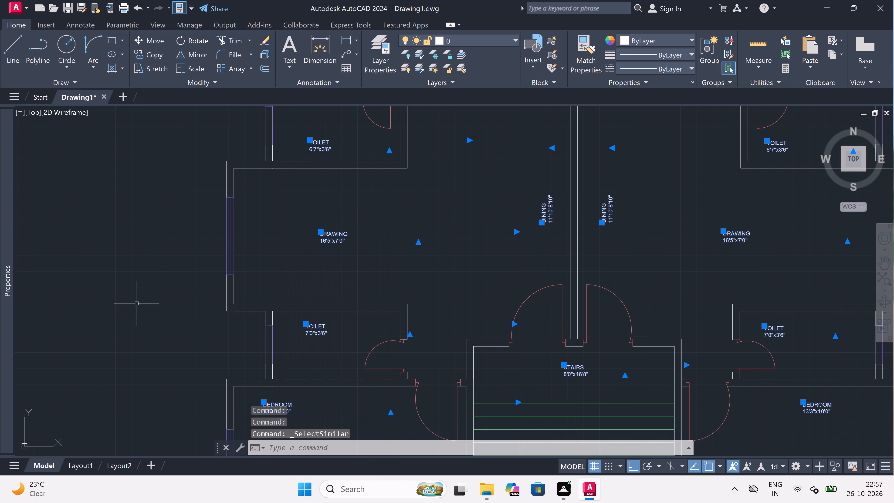
right_click(108, 283)
click(145, 267)
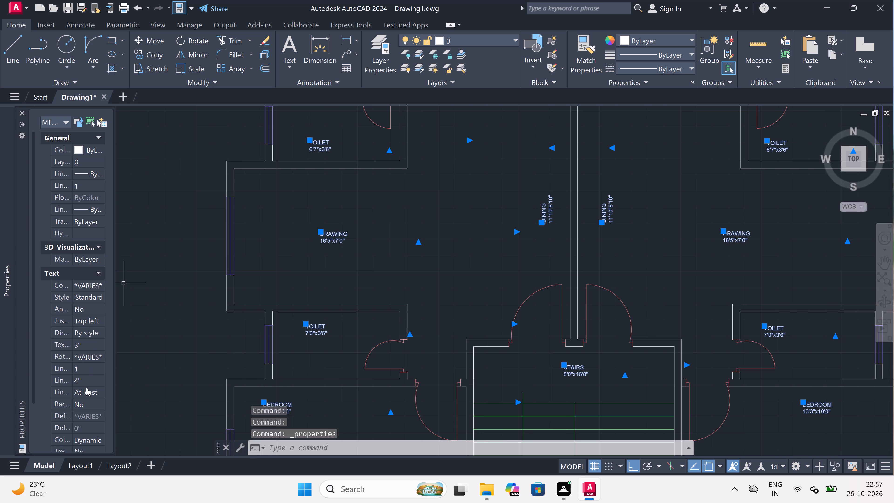
click(86, 375)
key(BackSpace)
key(BackSpace)
key(BackSpace)
key(BackSpace)
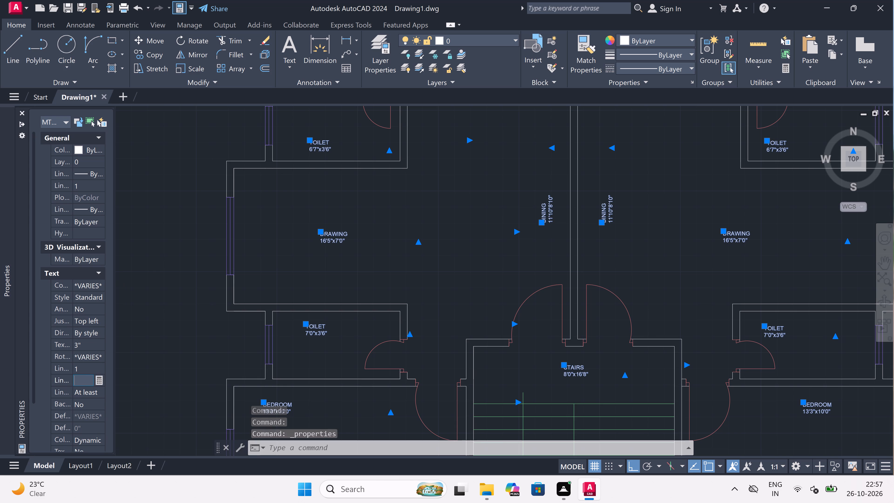
key(5)
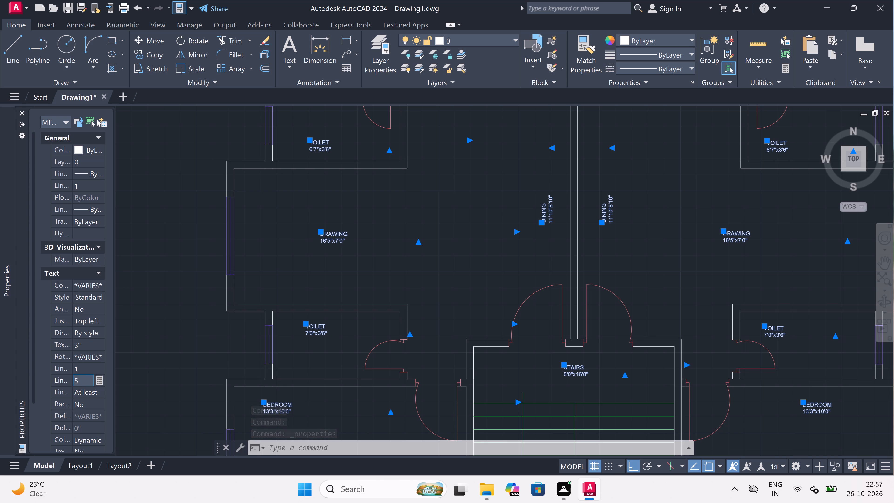
key(BackSpace)
key(6)
key(shift+quotedbl)
click(309, 256)
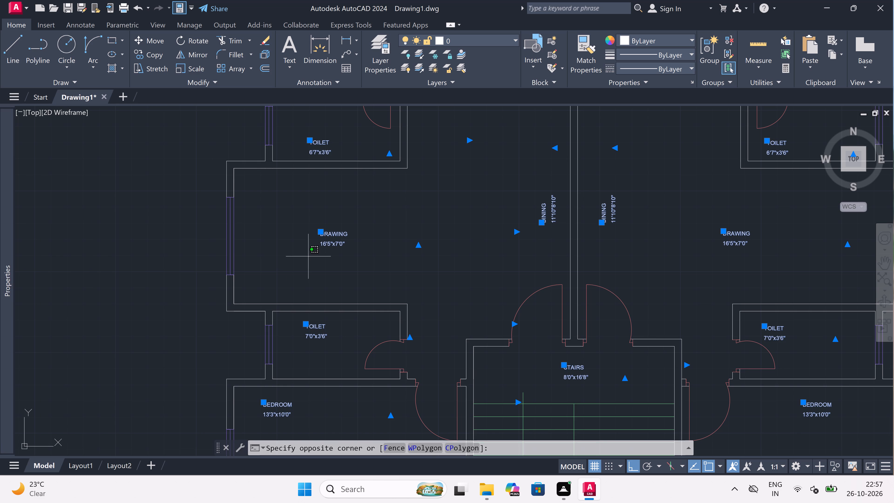
key(Escape)
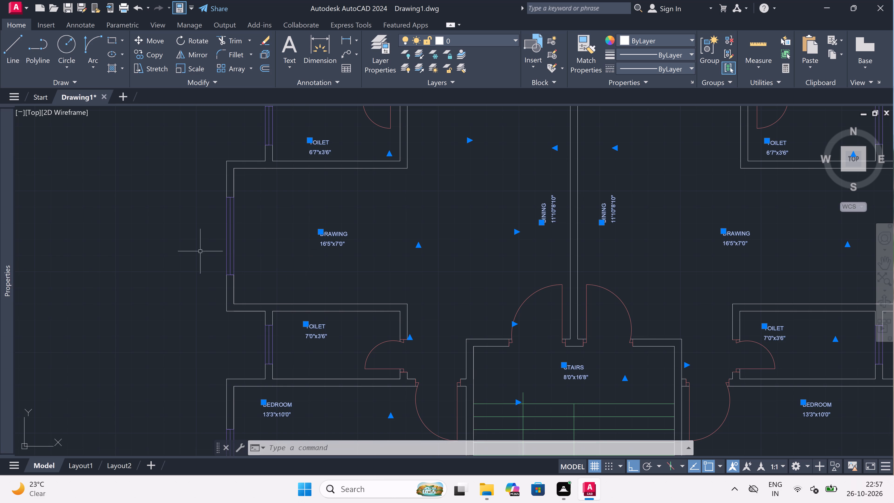
Set the text height of all the selected room labels to 6" and clear the selection.
right_click(198, 251)
click(230, 457)
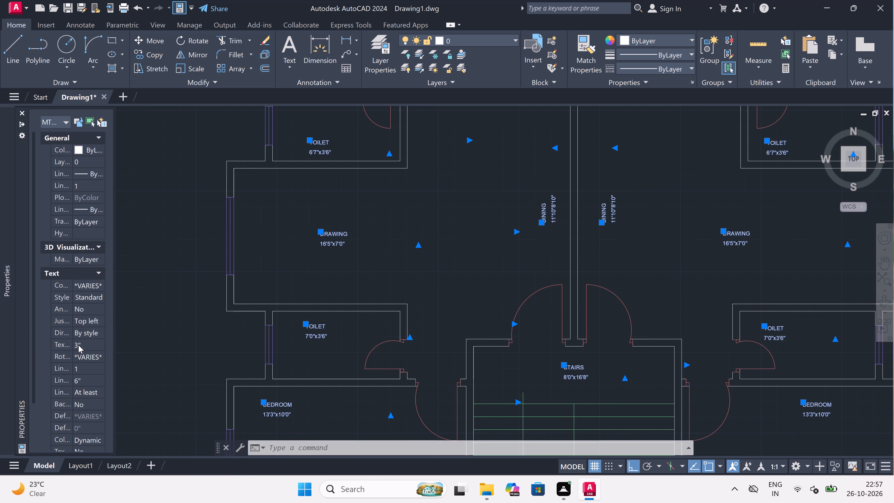
click(78, 345)
key(BackSpace)
text(6")
click(166, 258)
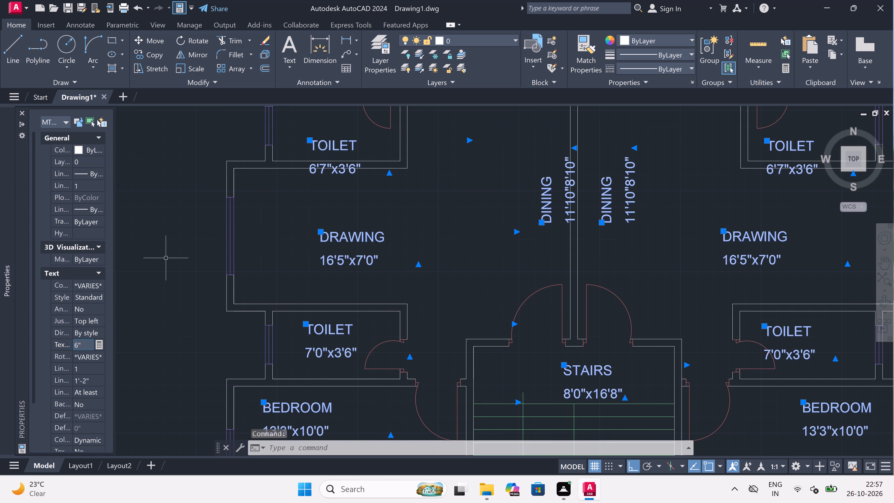
key(Escape)
Move the west unit's 12'0"x11'0" BEDROOM label straight north, toward the middle of the room.
scroll(322, 277, down, 3)
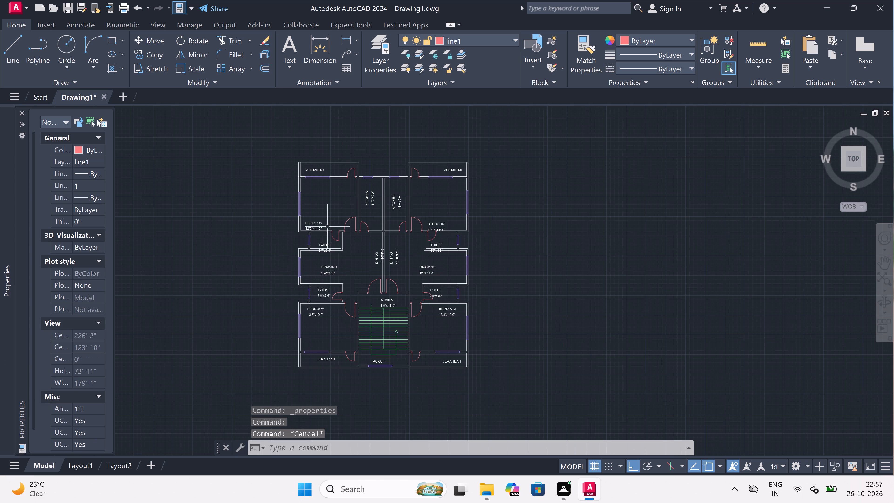
scroll(318, 188, up, 2)
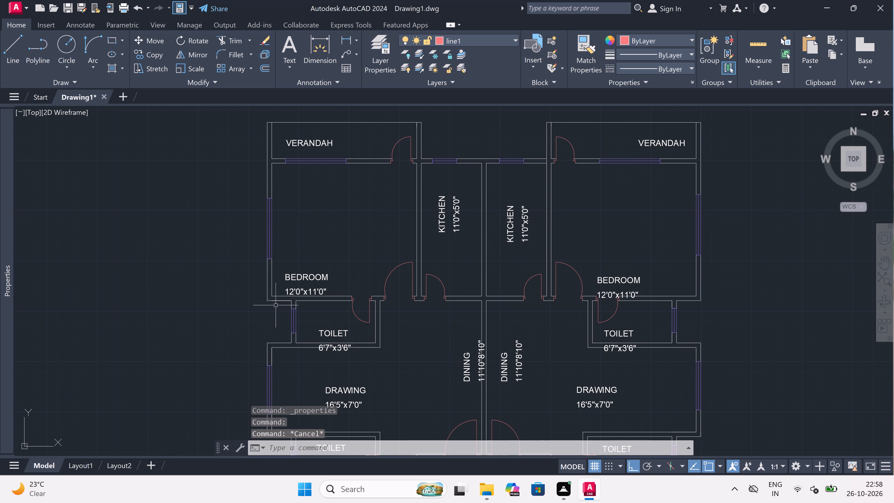
scroll(294, 279, up, 1)
click(293, 275)
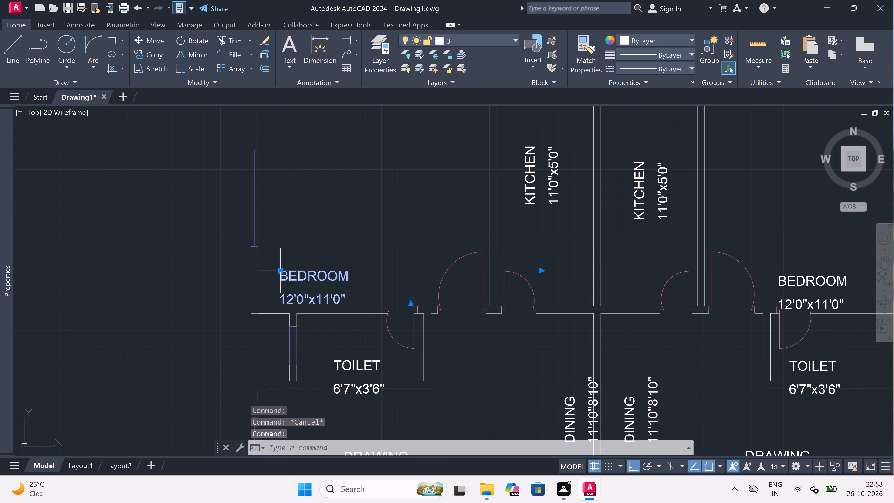
click(280, 270)
click(325, 159)
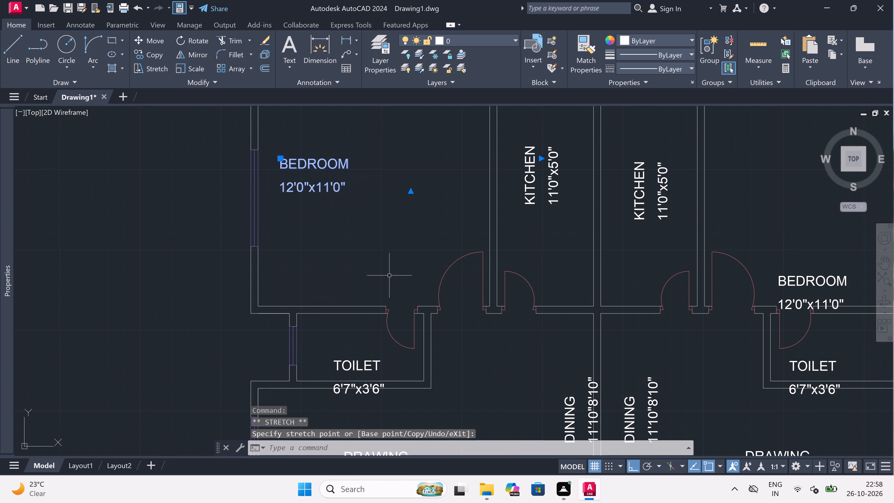
key(Escape)
Move the west unit's 6'7"x3'6" TOILET label straight north so both lines sit inside the toilet walls.
scroll(389, 275, down, 3)
scroll(388, 303, up, 3)
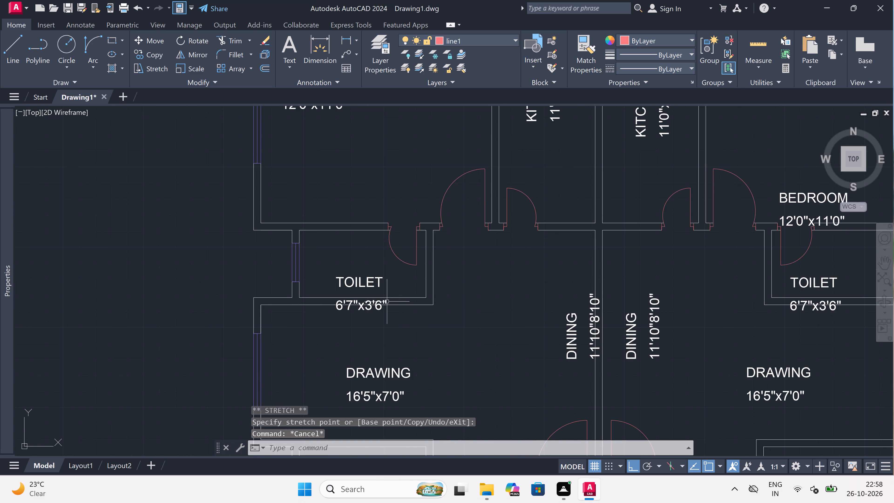
scroll(347, 278, up, 1)
click(347, 278)
click(326, 276)
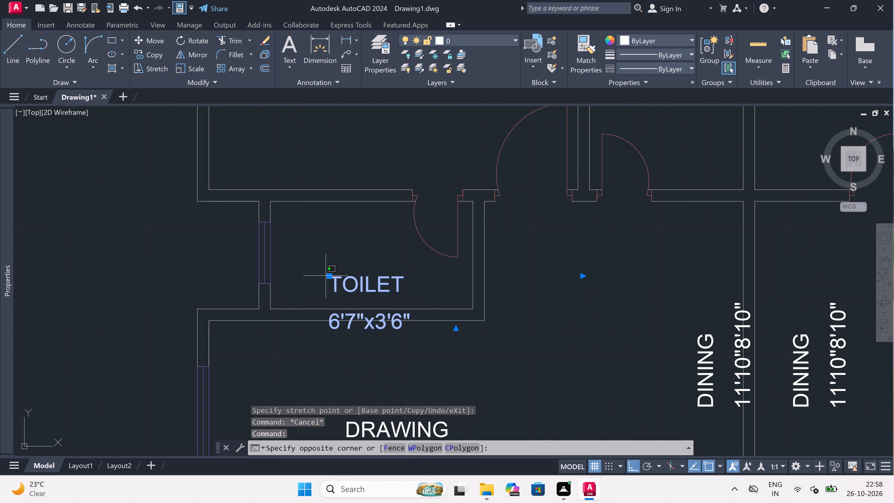
click(328, 276)
click(342, 288)
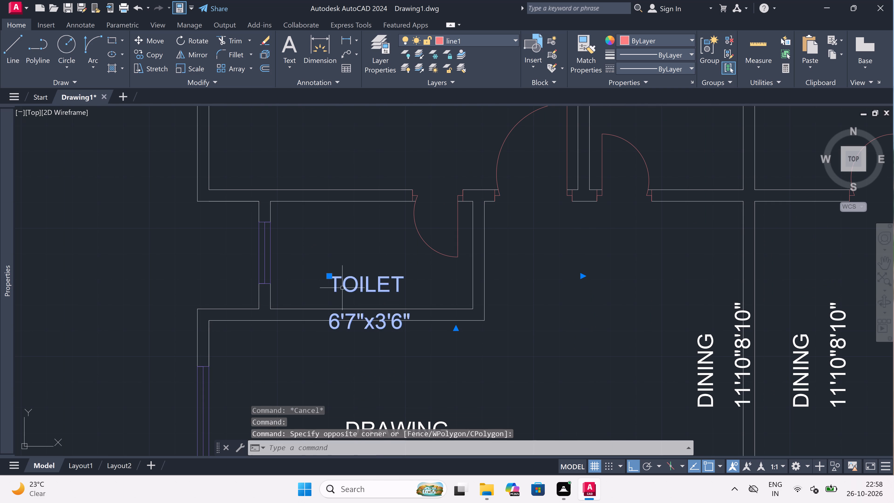
click(328, 275)
click(305, 235)
key(Escape)
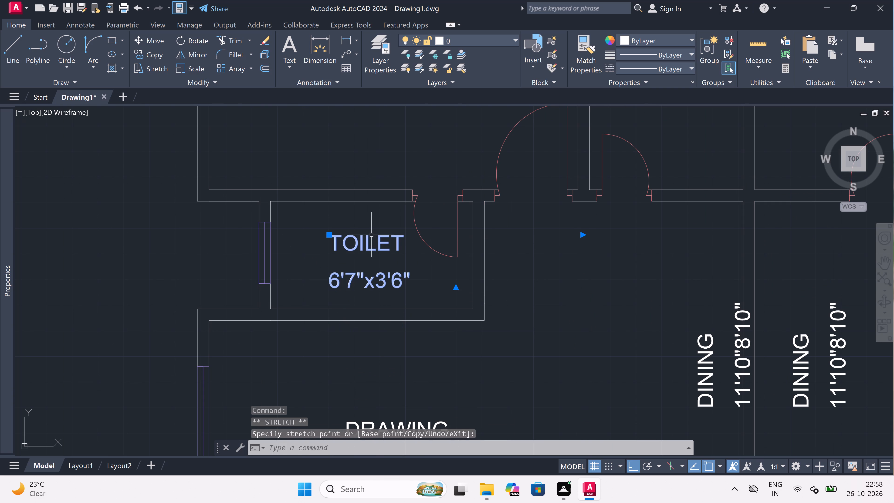
scroll(351, 240, down, 4)
key(Escape)
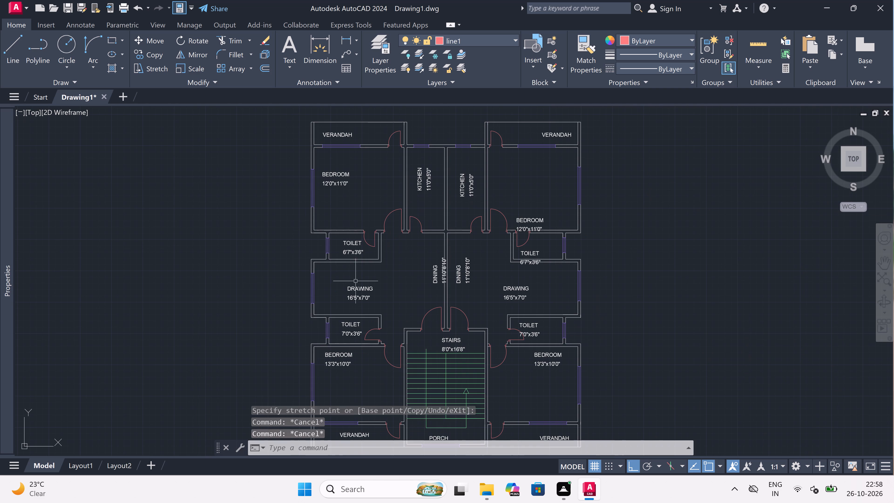
Move the west unit's DINING label straight west, clear of the wall between the two units.
scroll(356, 298, up, 1)
scroll(356, 297, down, 3)
scroll(381, 293, up, 3)
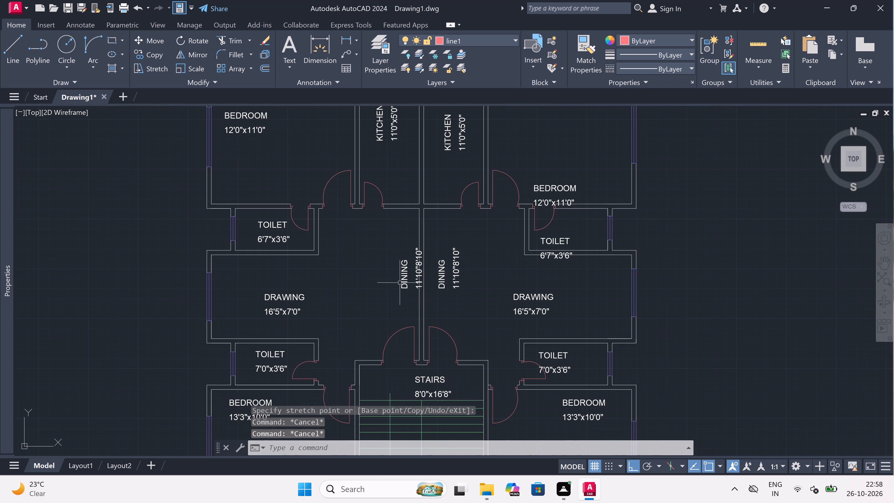
scroll(401, 285, up, 2)
click(402, 293)
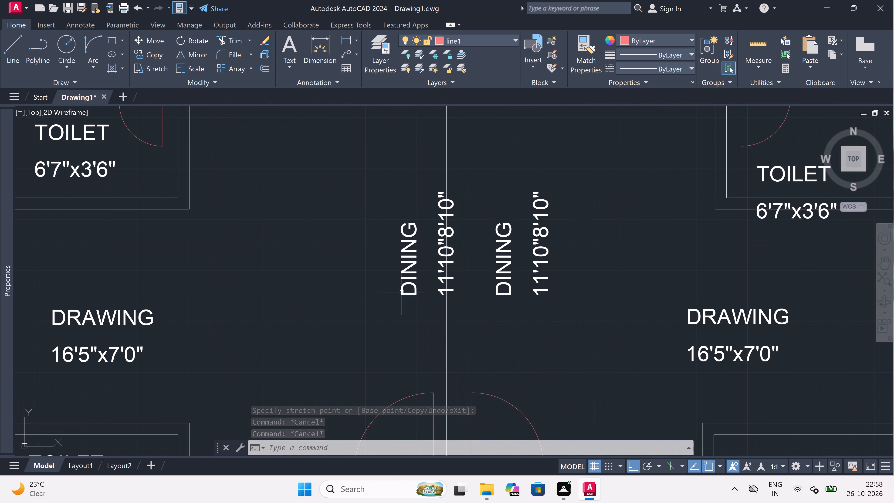
click(403, 292)
click(355, 311)
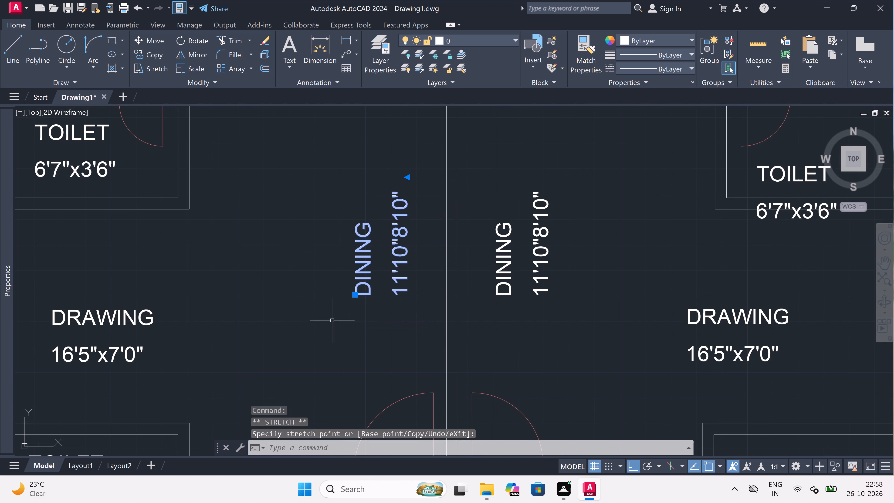
key(Escape)
Move the east unit's 12'0"x11'0" BEDROOM label straight north, clear of the room's south wall.
scroll(332, 320, down, 4)
scroll(392, 298, up, 1)
scroll(433, 176, up, 1)
click(389, 320)
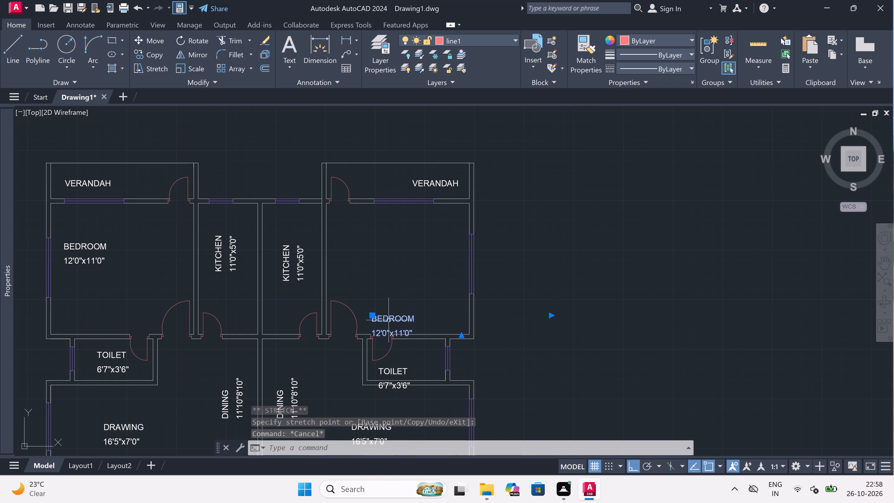
drag(375, 313, 375, 308)
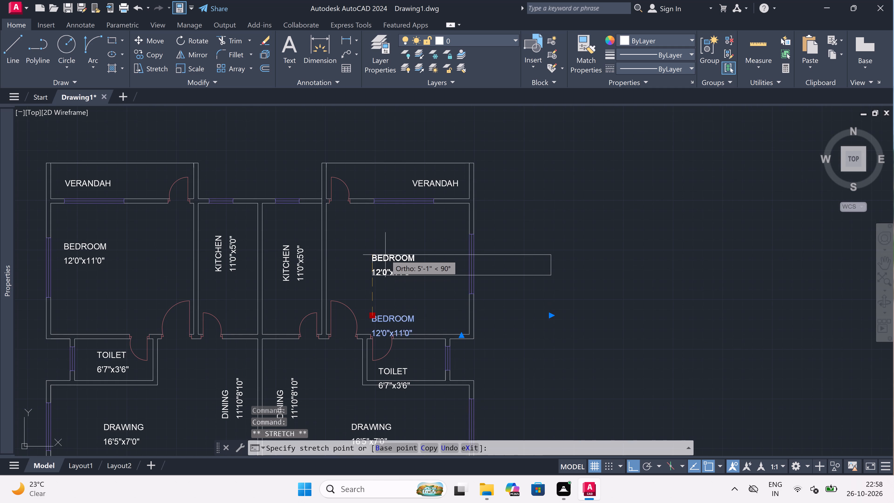
click(390, 262)
key(Escape)
With Ortho off, move the east unit's 6'7"x3'6" TOILET label northeast, inside the toilet and clear of the door swing.
scroll(377, 282, down, 1)
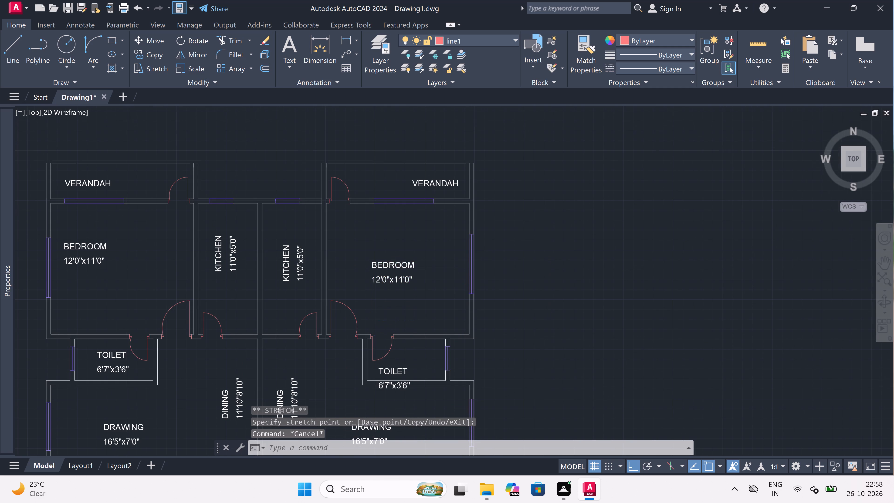
scroll(377, 282, down, 2)
scroll(383, 322, up, 3)
scroll(357, 189, up, 1)
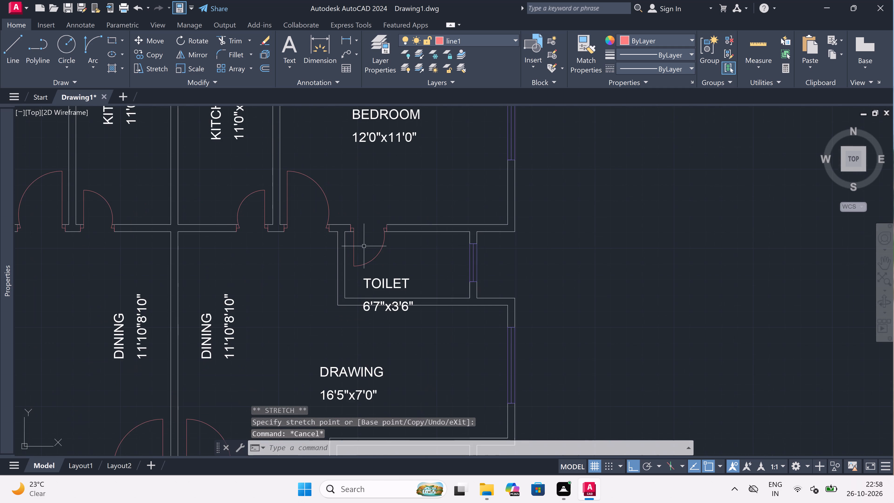
scroll(365, 290, up, 1)
click(366, 278)
click(364, 273)
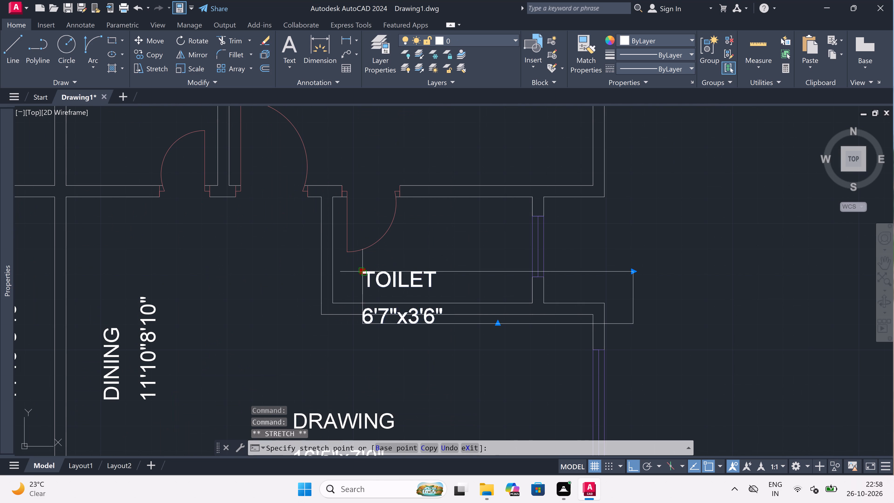
key(F8)
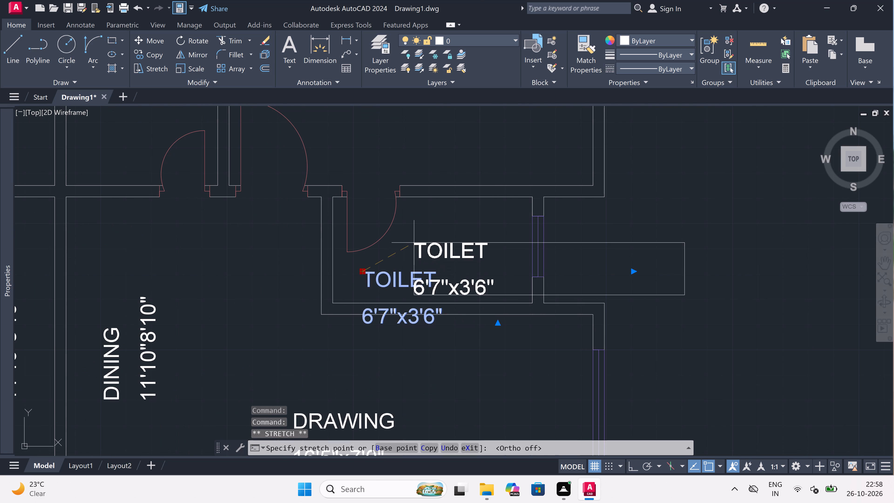
click(414, 239)
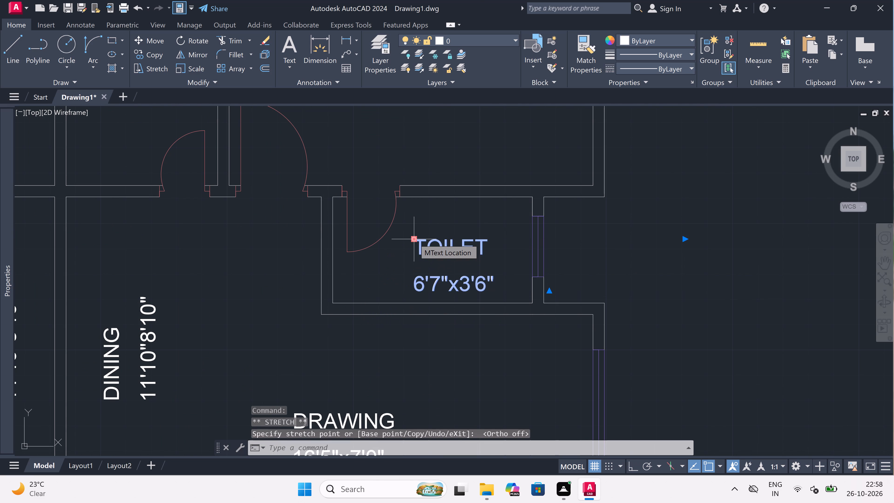
Move the east unit's 7'0"x3'6" TOILET label east, inside the toilet and clear of the door swing.
key(Escape)
scroll(414, 239, down, 5)
scroll(407, 270, up, 1)
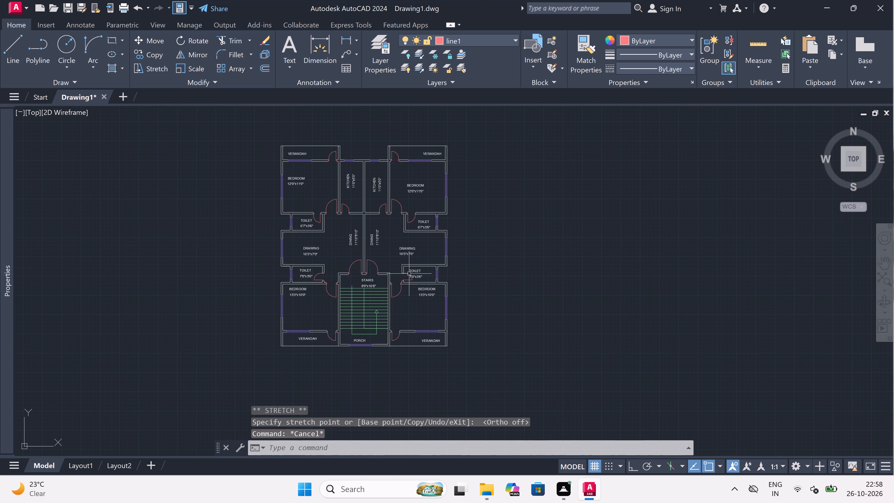
scroll(411, 279, up, 3)
scroll(413, 250, up, 2)
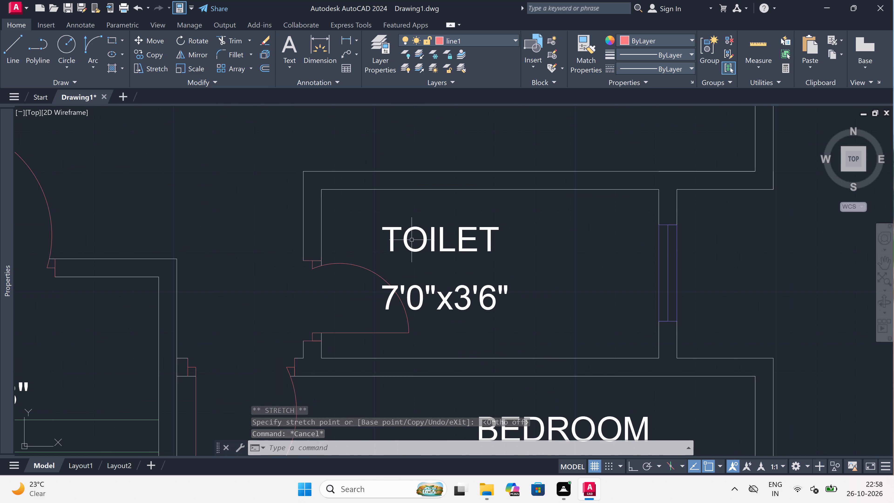
click(410, 235)
click(386, 235)
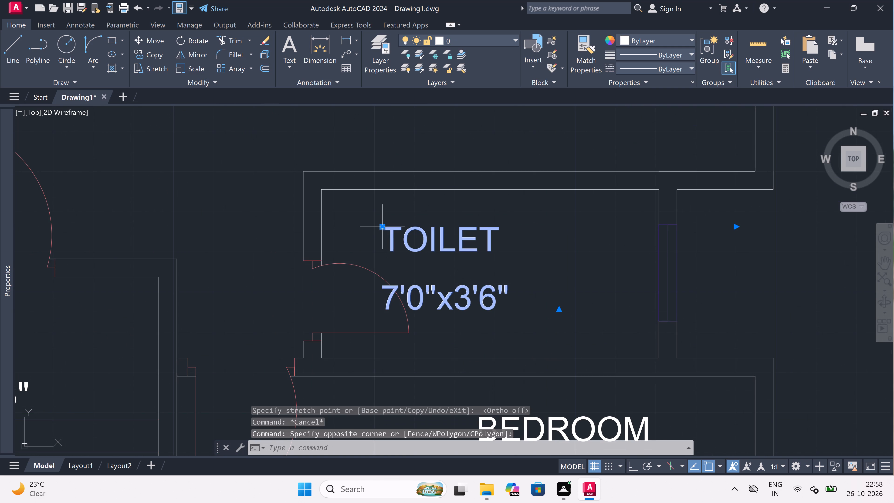
drag(385, 228, 391, 228)
click(491, 221)
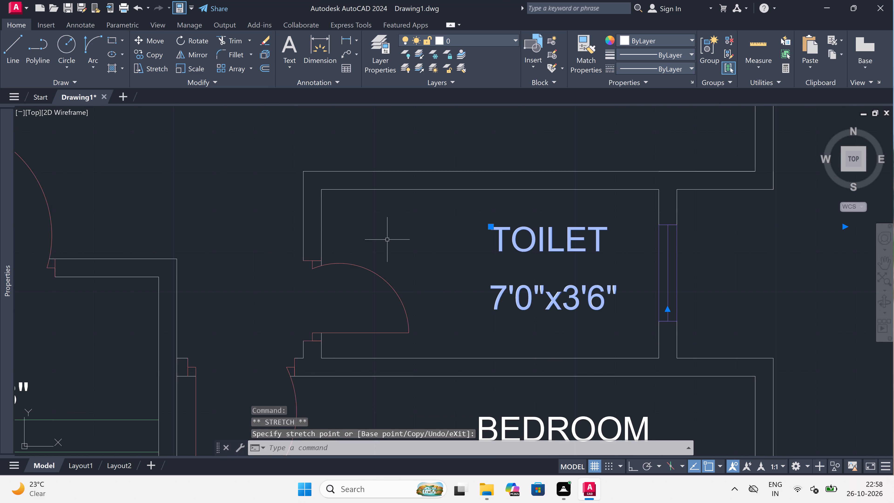
key(Escape)
Move the east unit's 13'3"x10'0" BEDROOM label southwest, toward the middle of the room.
scroll(386, 240, down, 4)
scroll(412, 263, down, 3)
scroll(415, 286, up, 2)
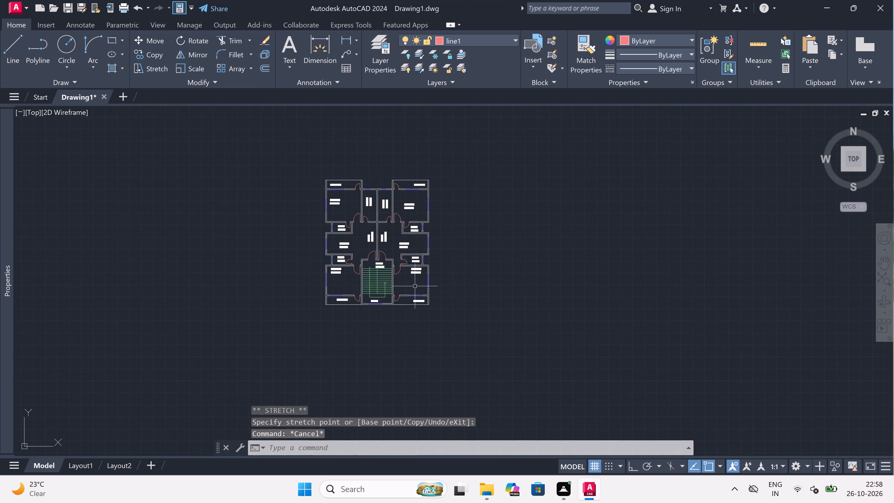
scroll(415, 286, up, 2)
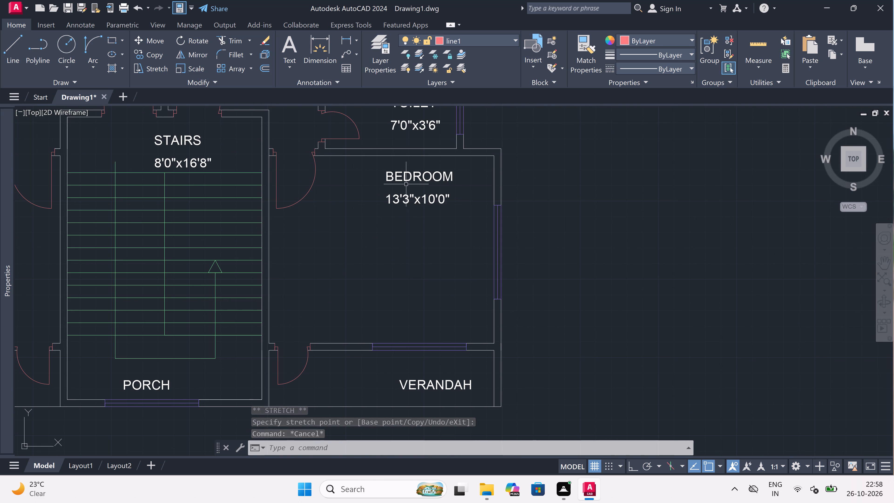
click(404, 181)
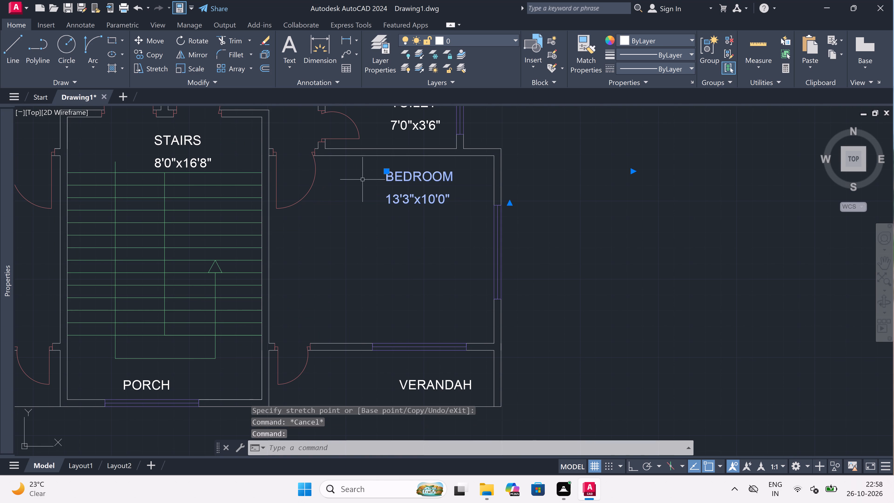
click(389, 171)
click(335, 243)
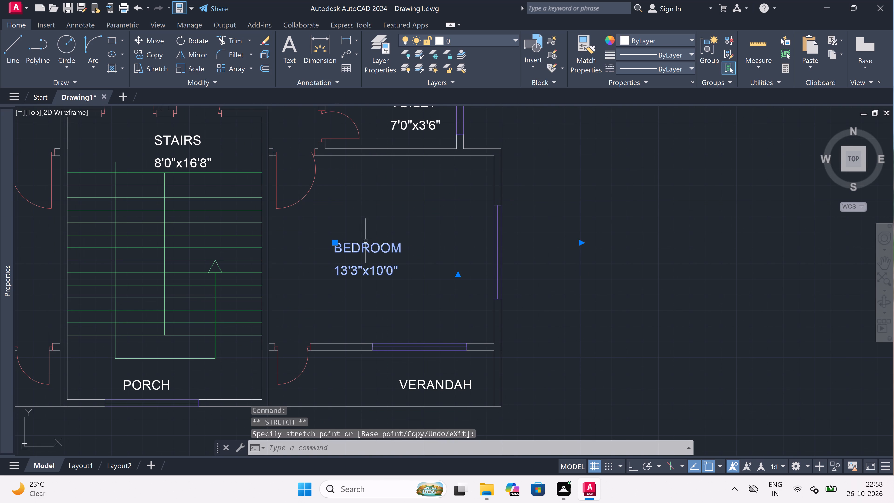
key(Escape)
Move the west unit's 13'3"x10'0" BEDROOM label southeast, toward the middle of the room.
scroll(376, 244, down, 4)
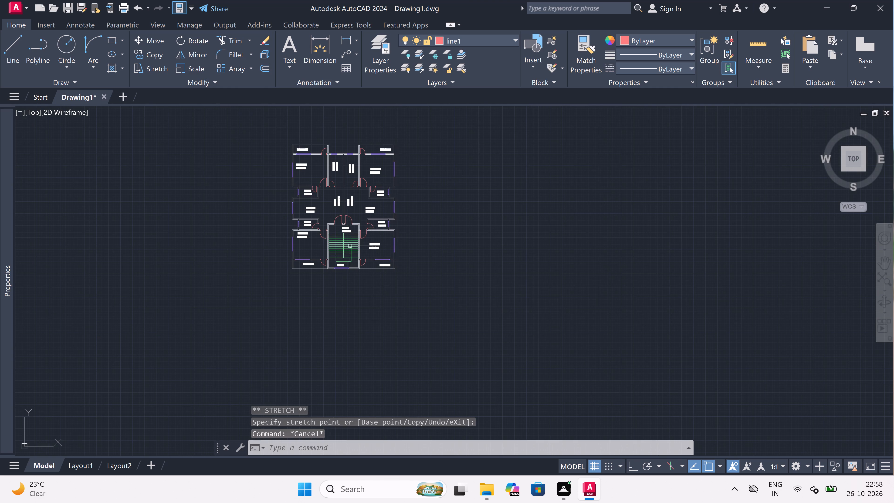
scroll(308, 239, up, 3)
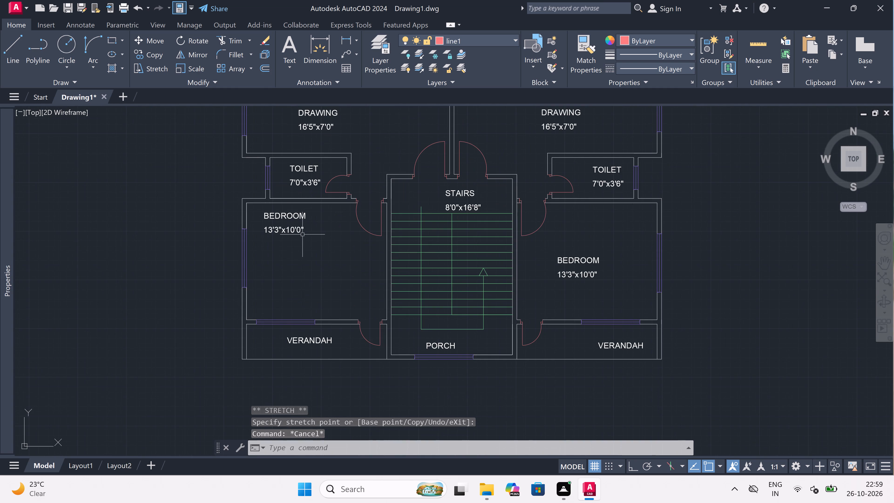
click(284, 215)
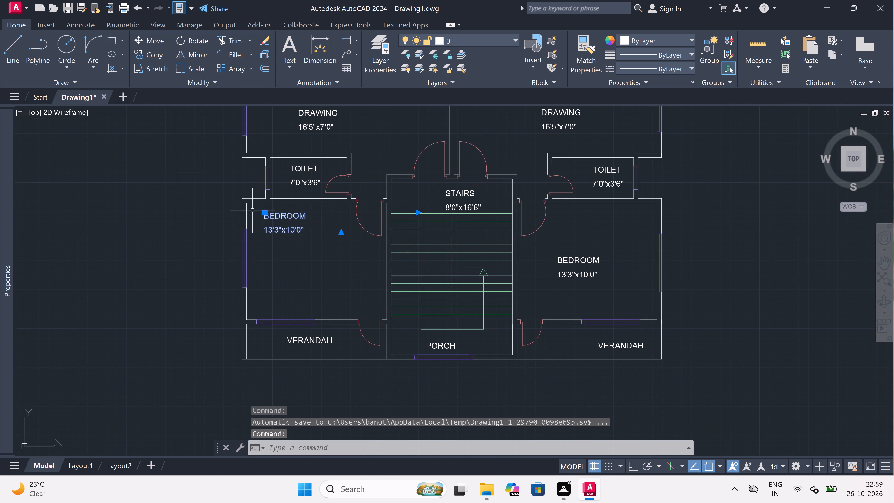
click(265, 210)
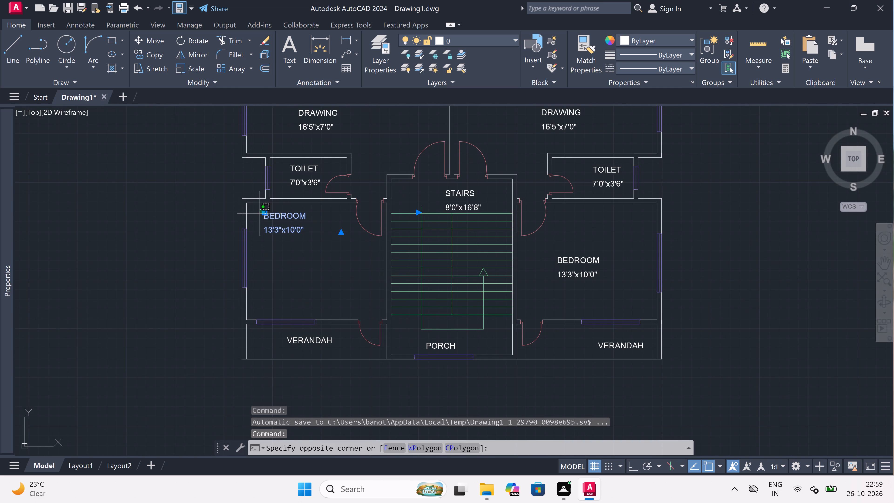
click(262, 214)
click(262, 214)
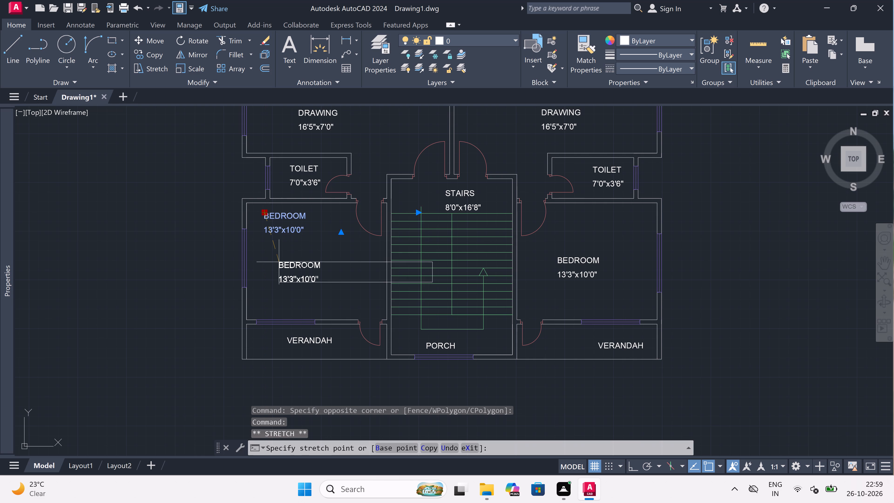
click(287, 255)
key(Escape)
With an ANSI32 hatch in colour 175,217,170, fill the west verandah wall segment beside the door and the west bedroom–kitchen wall.
scroll(315, 338, down, 3)
scroll(334, 337, up, 2)
scroll(334, 336, down, 2)
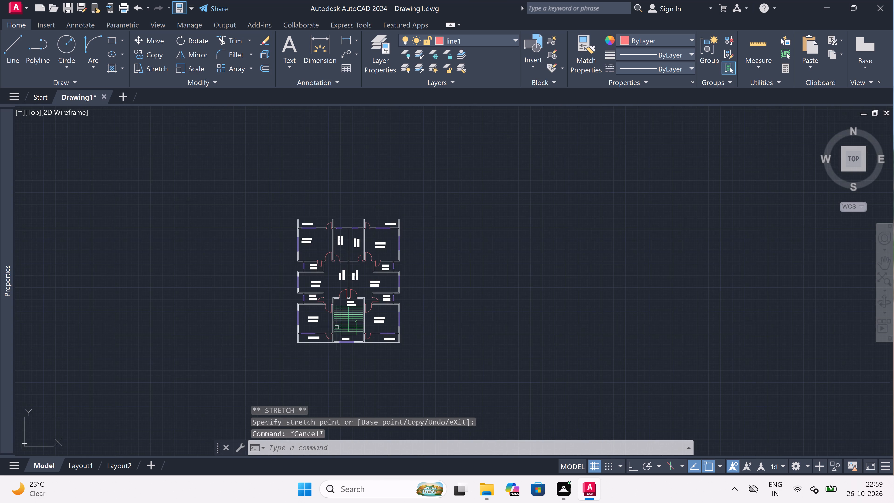
scroll(341, 251, up, 3)
scroll(341, 251, down, 2)
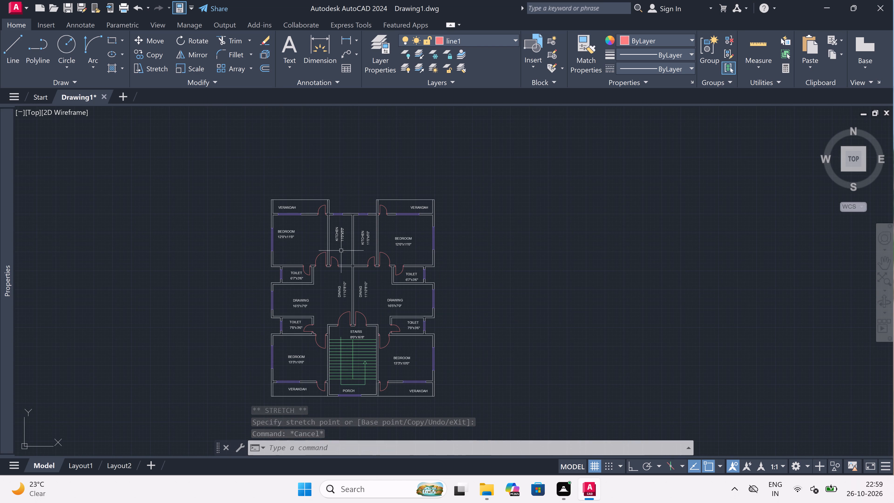
scroll(328, 216, up, 2)
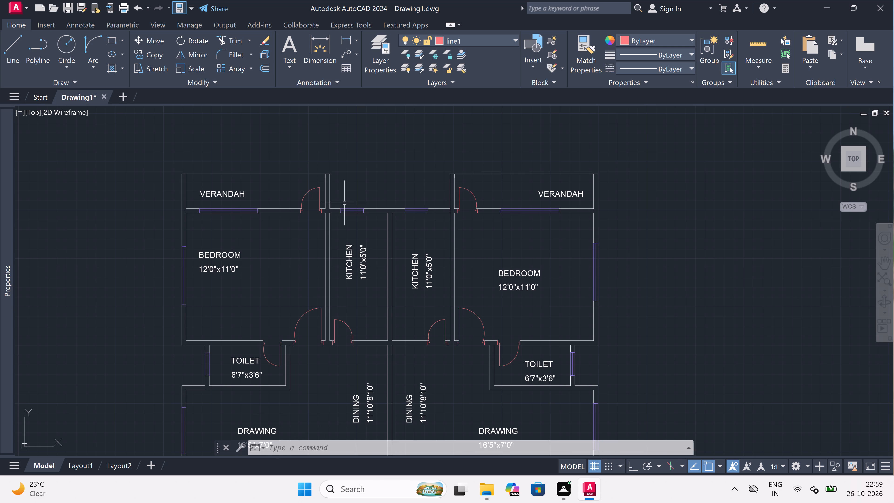
text(h)
key(space)
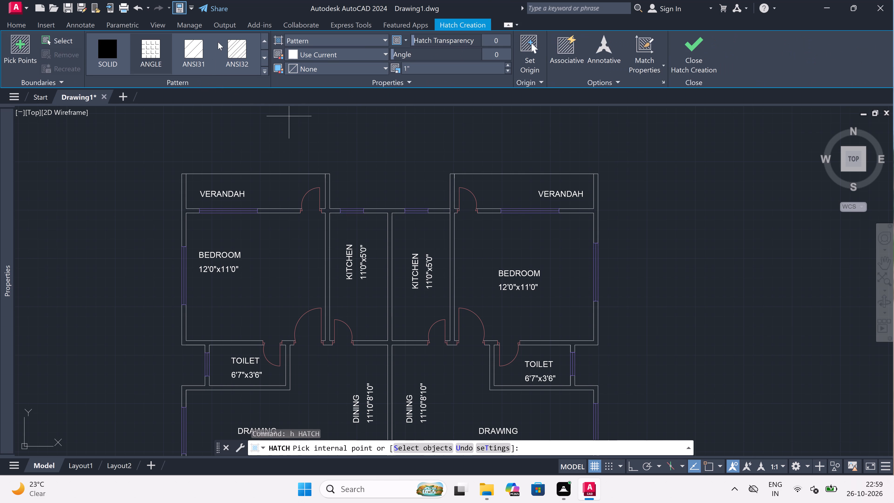
click(236, 50)
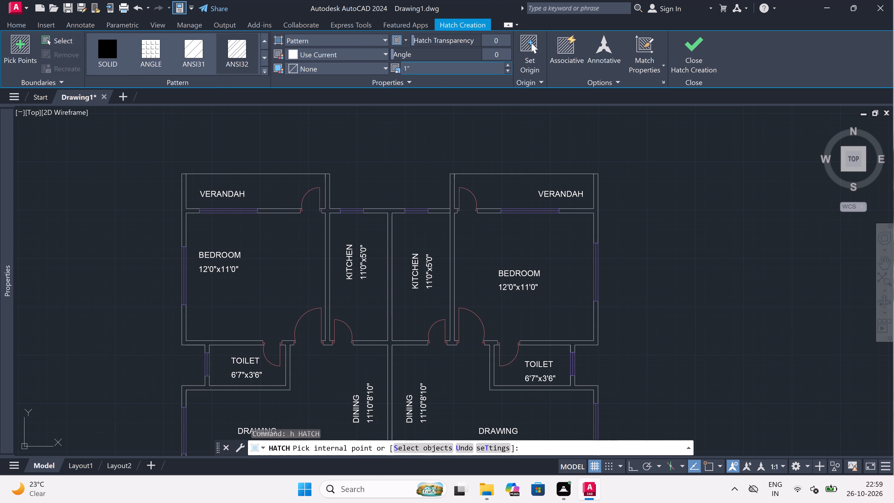
click(347, 54)
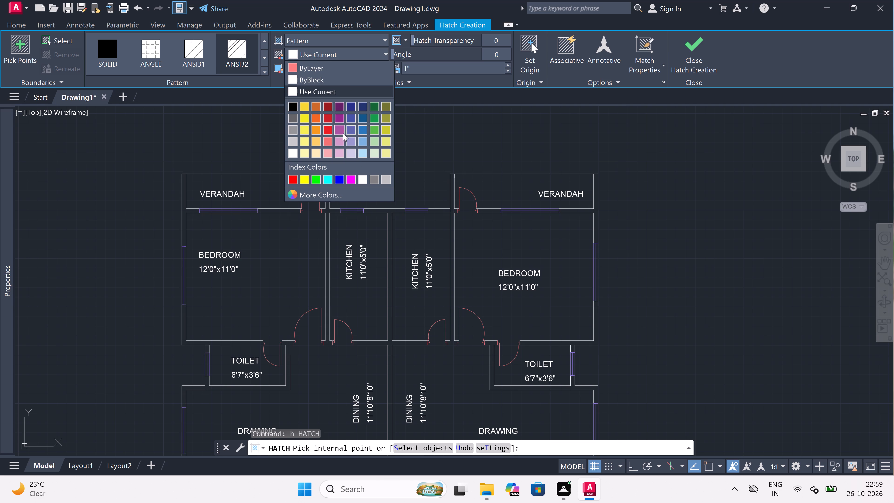
click(375, 143)
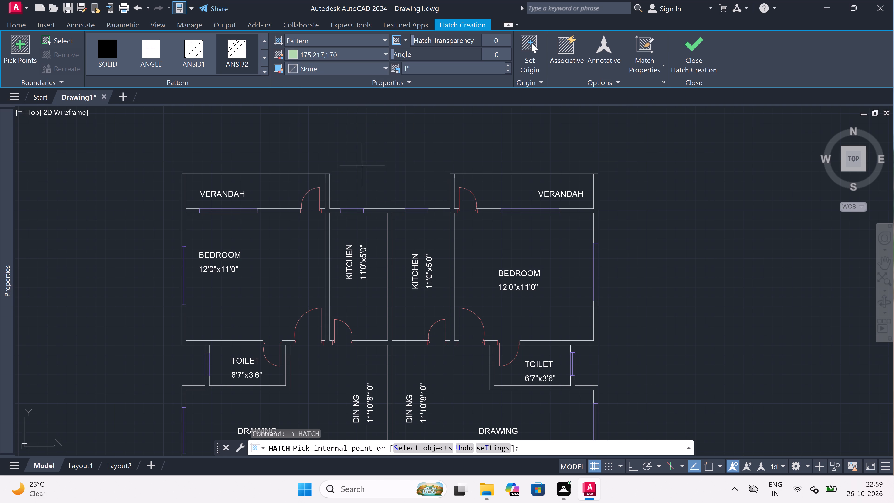
click(277, 210)
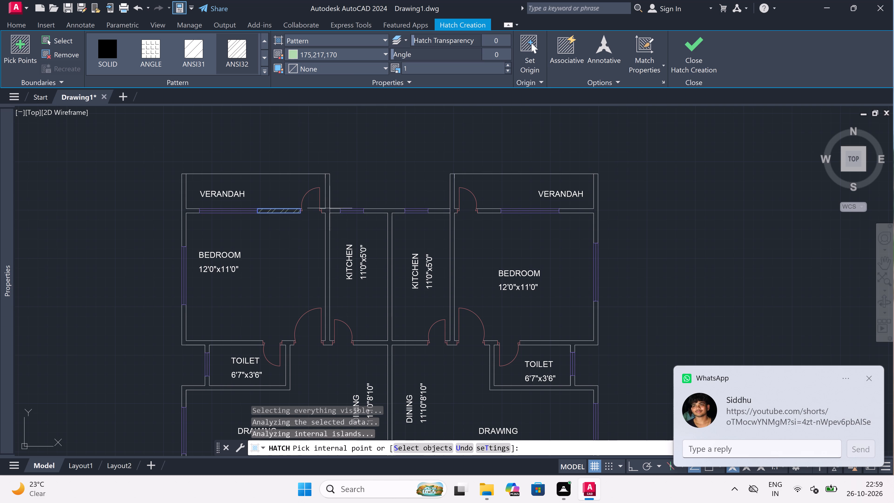
click(327, 201)
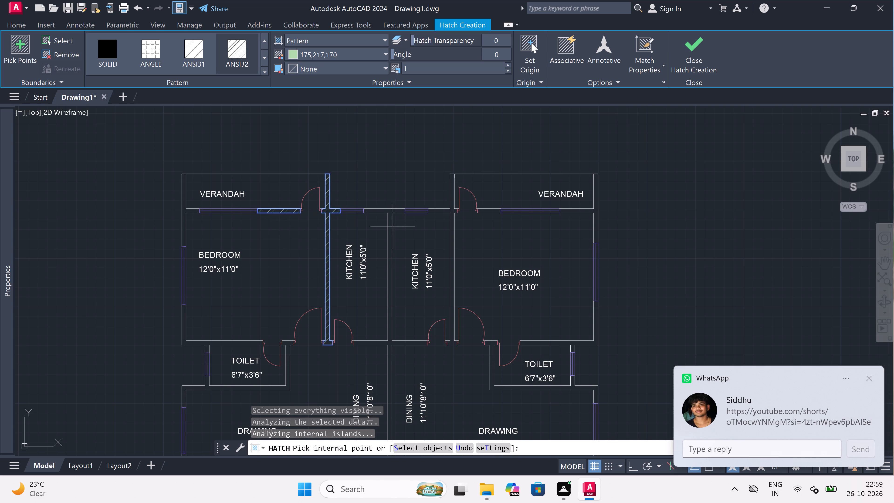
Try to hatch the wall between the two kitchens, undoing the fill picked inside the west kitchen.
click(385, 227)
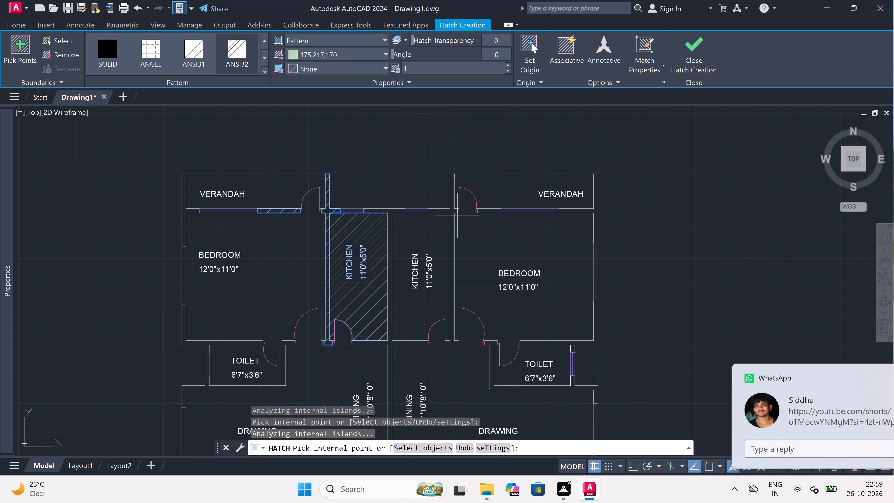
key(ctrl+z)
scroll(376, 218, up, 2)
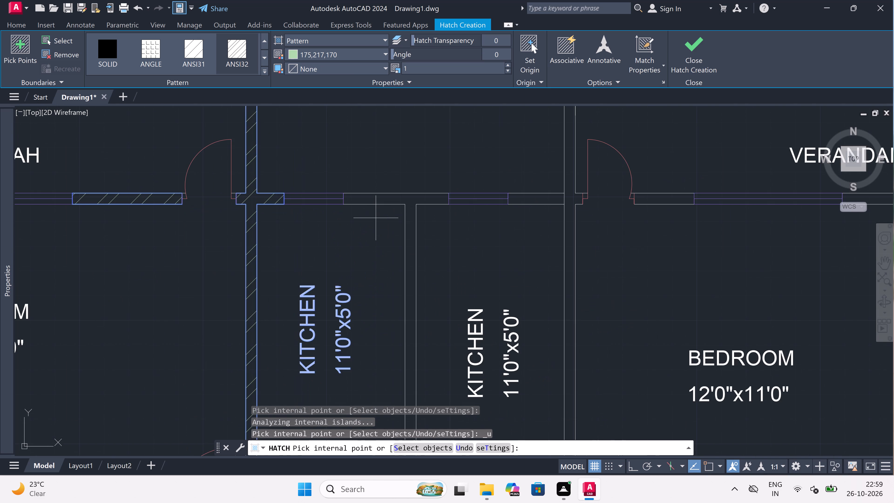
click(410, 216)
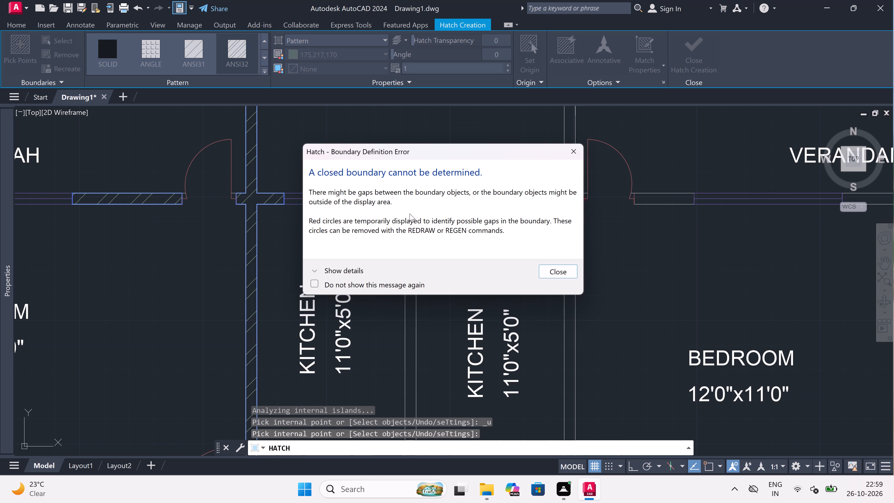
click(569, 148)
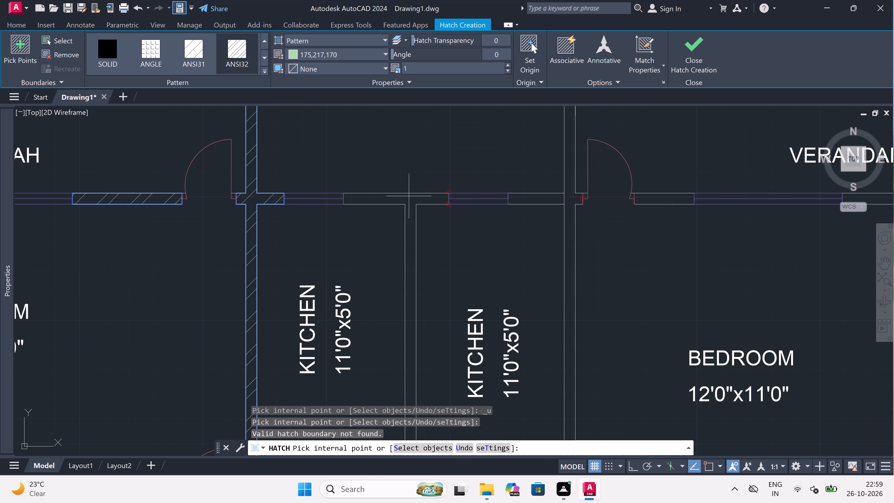
Hatch the wall between the kitchens, the east kitchen's north and east walls, and the remaining verandah–bedroom wall segments with their outer corners.
scroll(409, 196, down, 2)
click(409, 196)
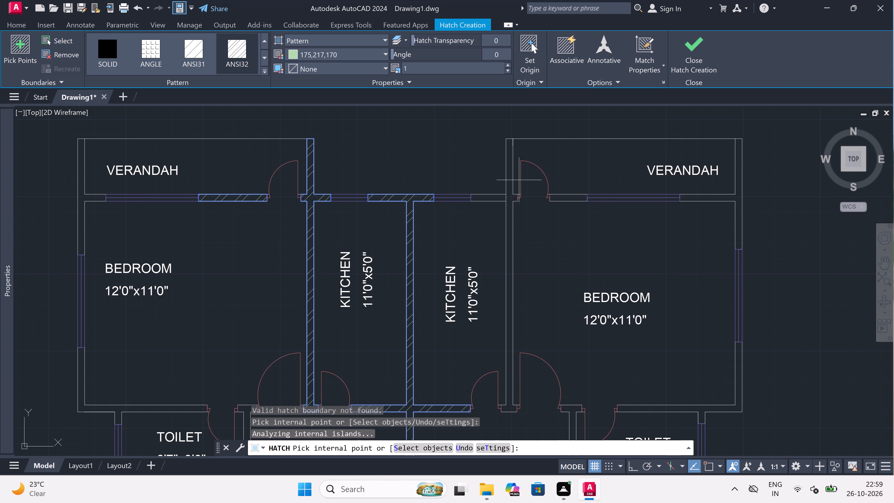
click(511, 182)
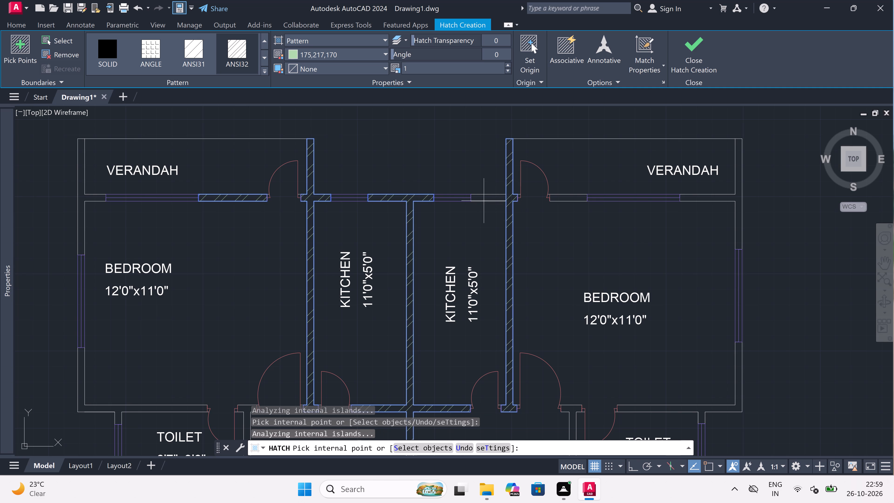
click(484, 199)
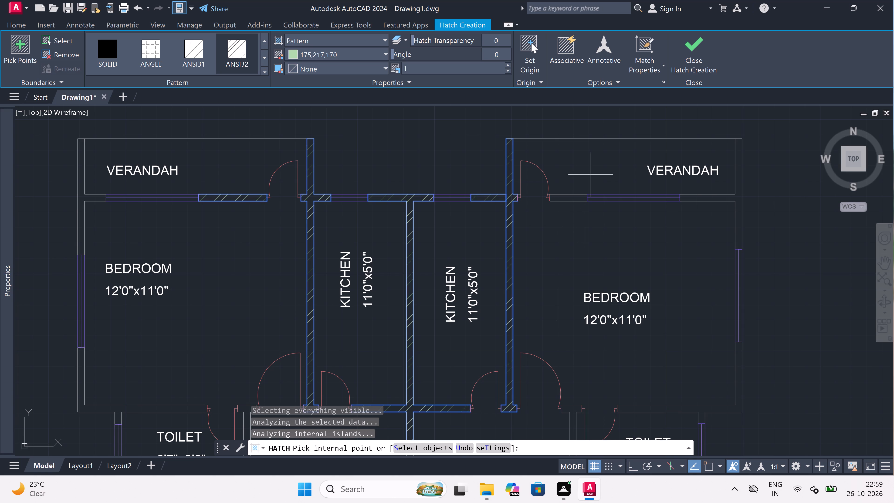
click(566, 199)
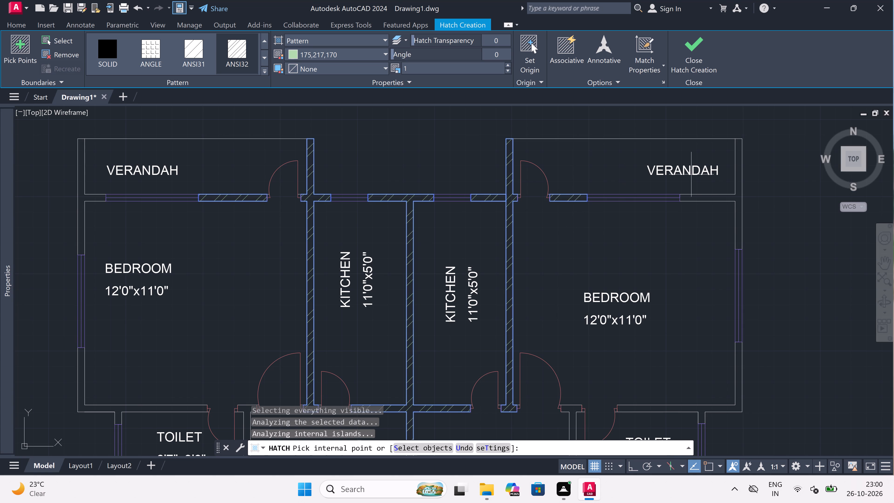
click(708, 198)
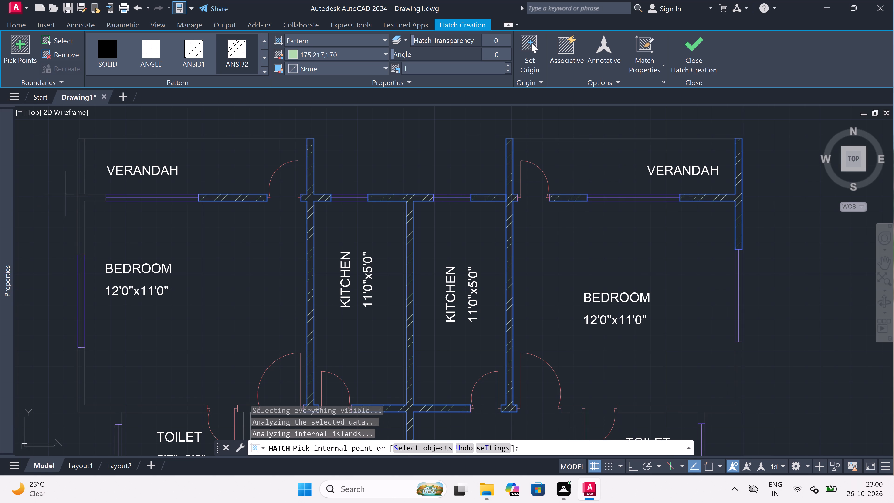
click(88, 199)
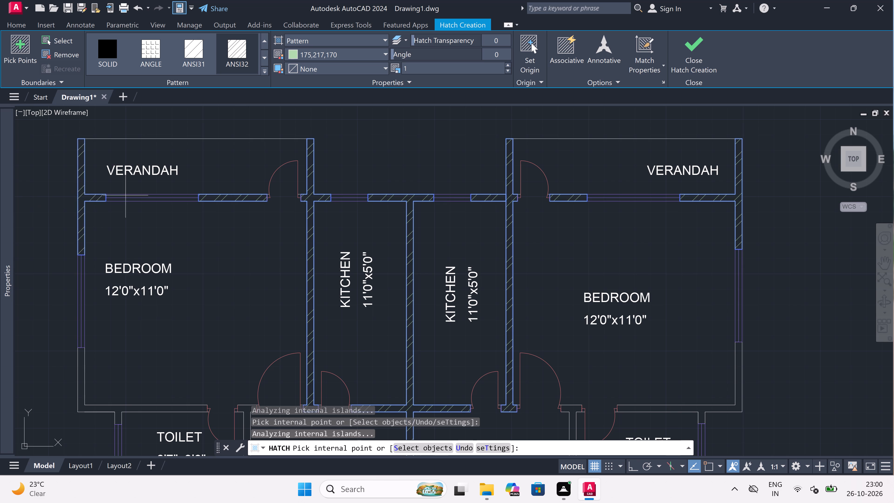
Hatch the west unit's 12'0"x11'0" bedroom south wall with its outer corner, and the walls around the adjoining 6'7"x3'6" toilet.
scroll(323, 194, down, 5)
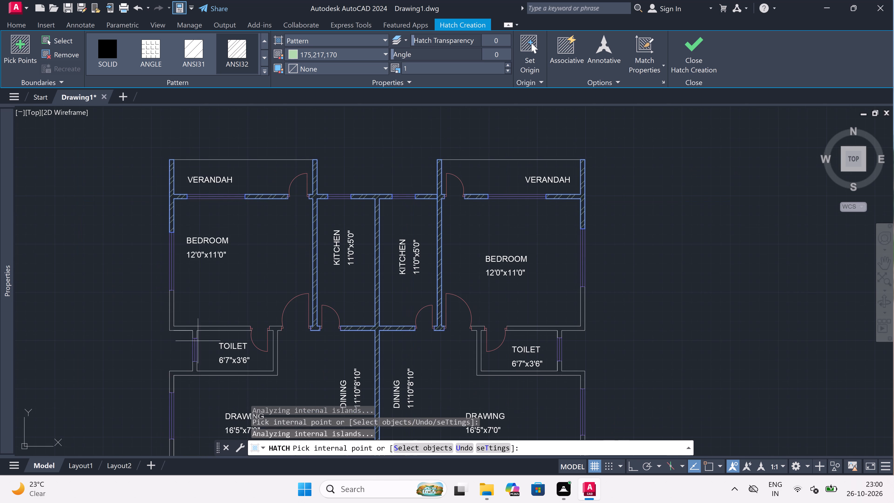
scroll(177, 357, up, 2)
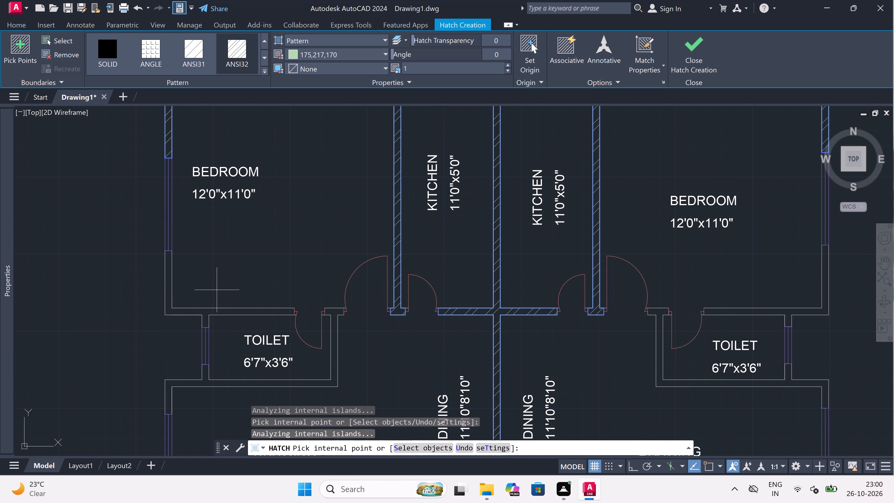
click(201, 310)
scroll(276, 230, down, 7)
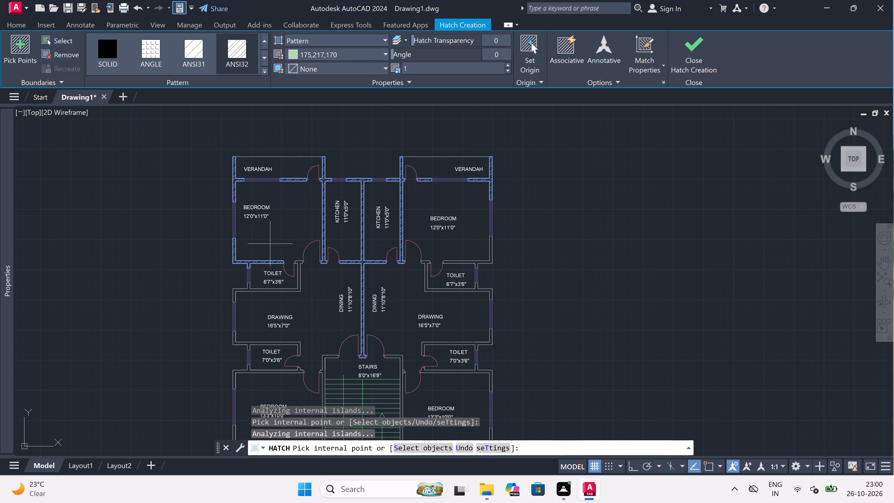
scroll(246, 310, up, 3)
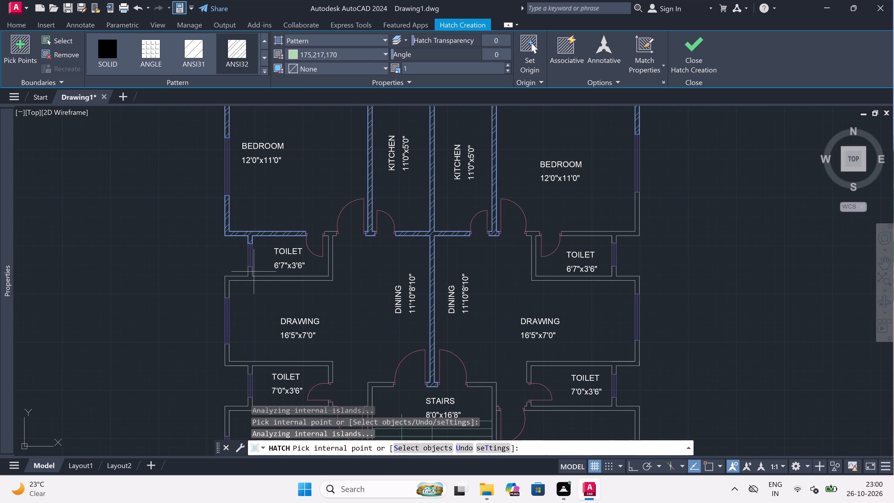
click(254, 279)
scroll(309, 217, down, 2)
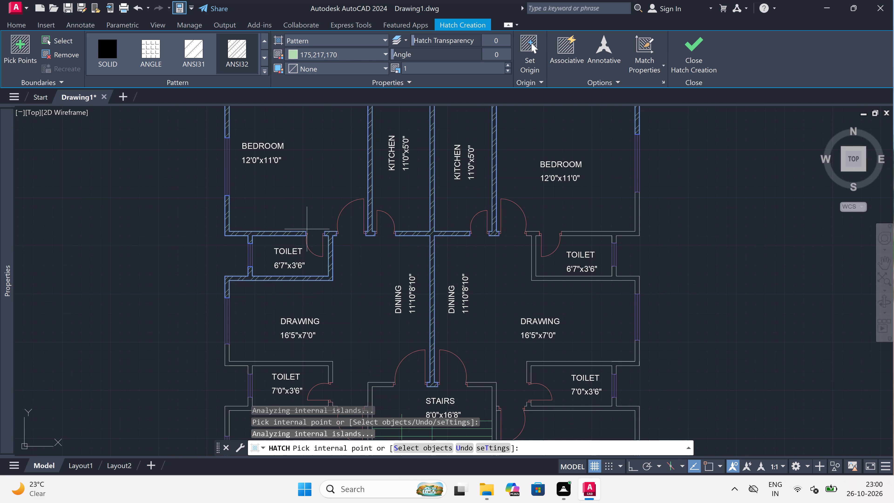
Hatch the north and south walls of the west unit's 7'0"x3'6" toilet, including their connected outer corners and short side stubs.
scroll(309, 217, down, 5)
scroll(306, 245, up, 4)
scroll(295, 220, up, 2)
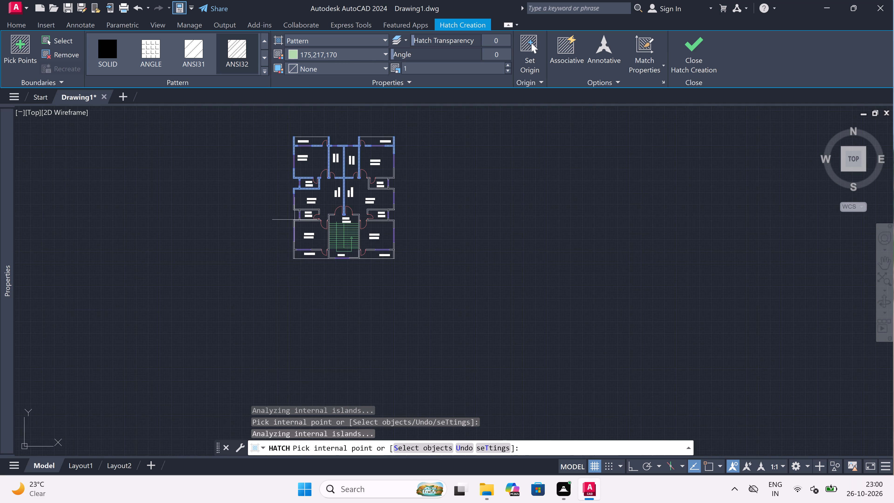
scroll(299, 194, up, 5)
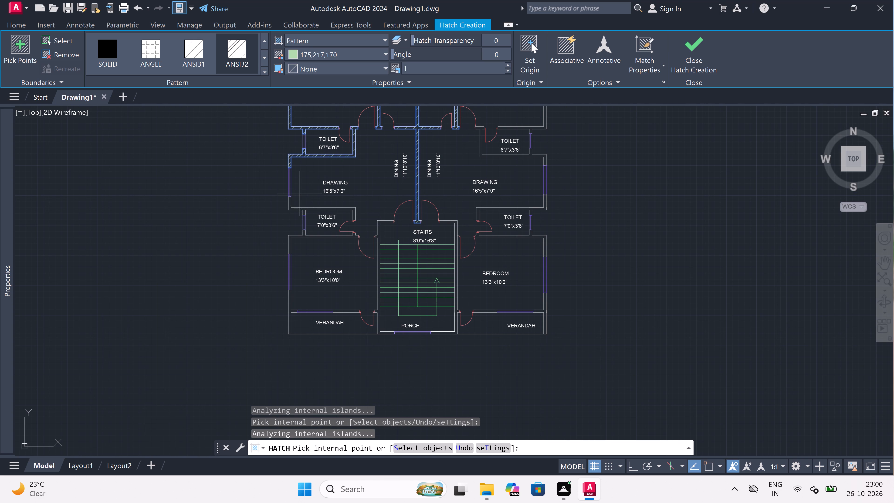
scroll(301, 213, up, 3)
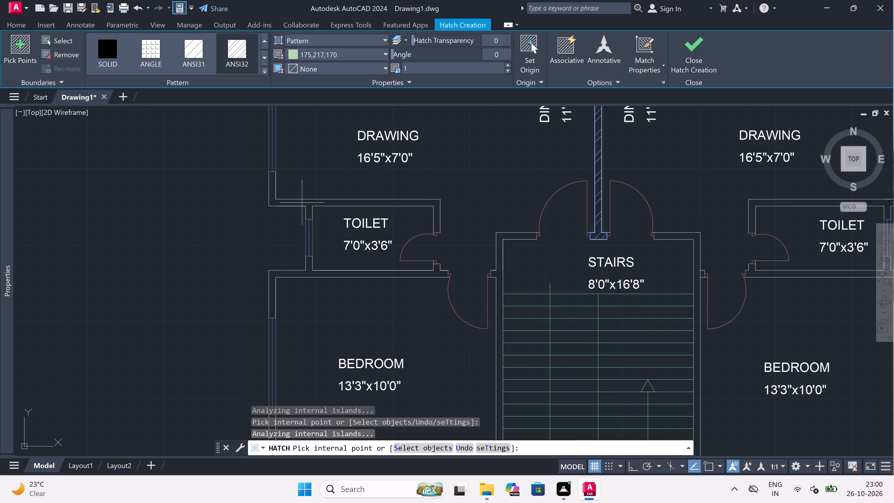
click(302, 201)
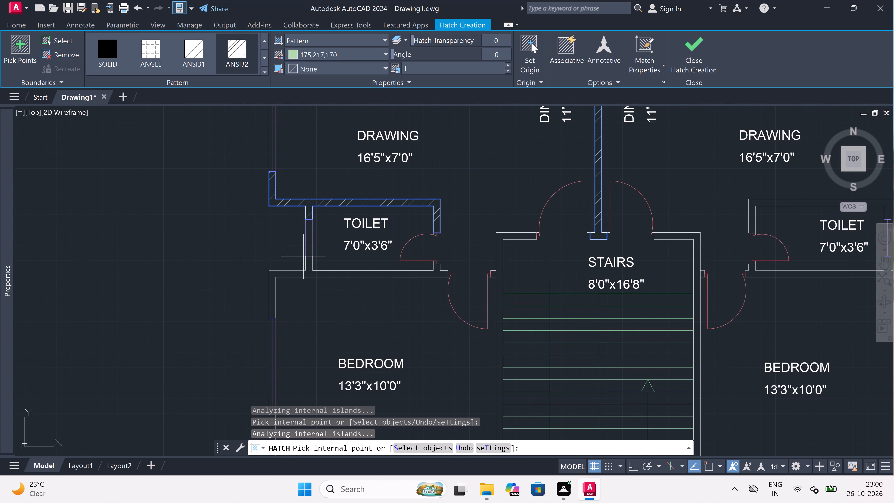
click(306, 275)
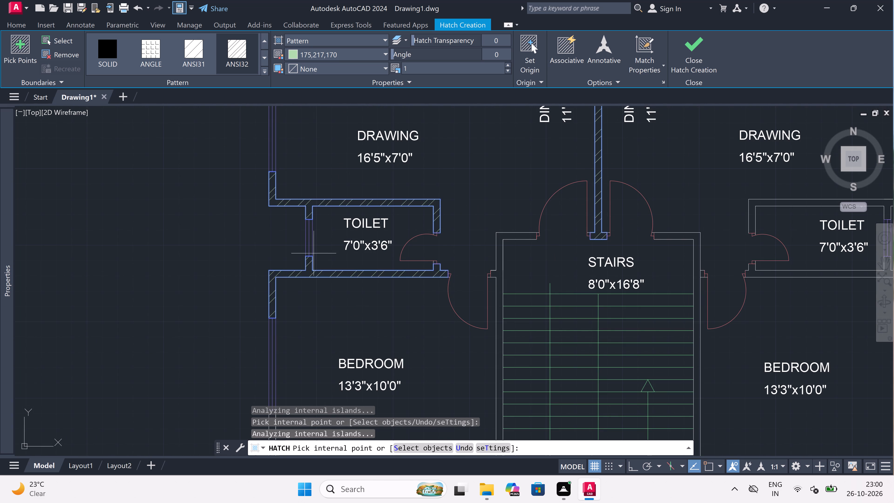
Hatch the west unit's southwest outer wall and the wall between the 13'3"x10'0" bedroom and south verandah, on both sides of the window.
scroll(340, 187, down, 7)
scroll(338, 237, up, 3)
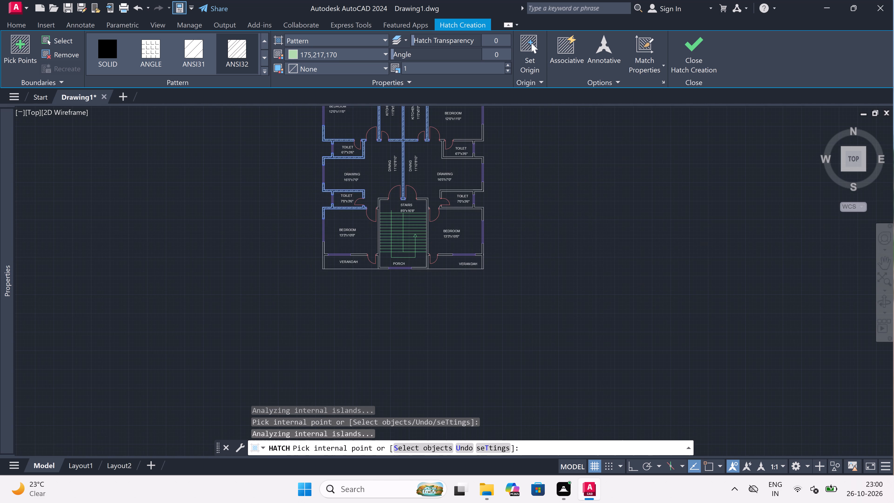
scroll(307, 270, up, 2)
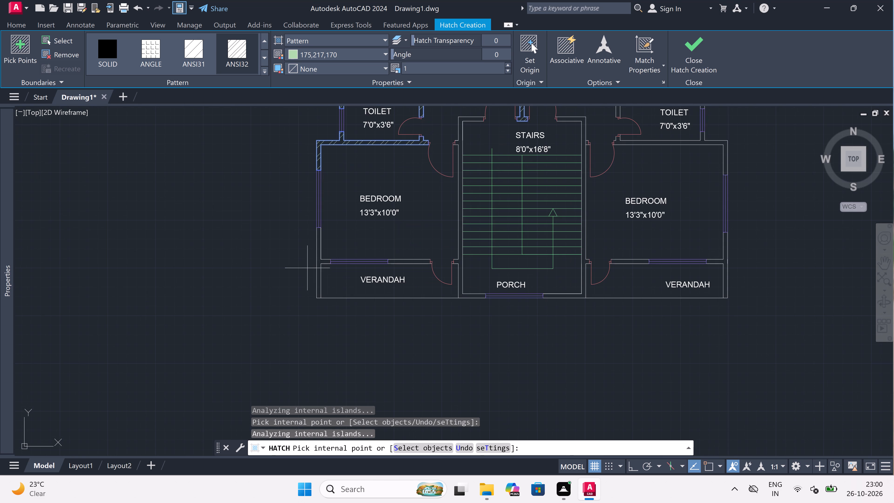
scroll(320, 253, up, 2)
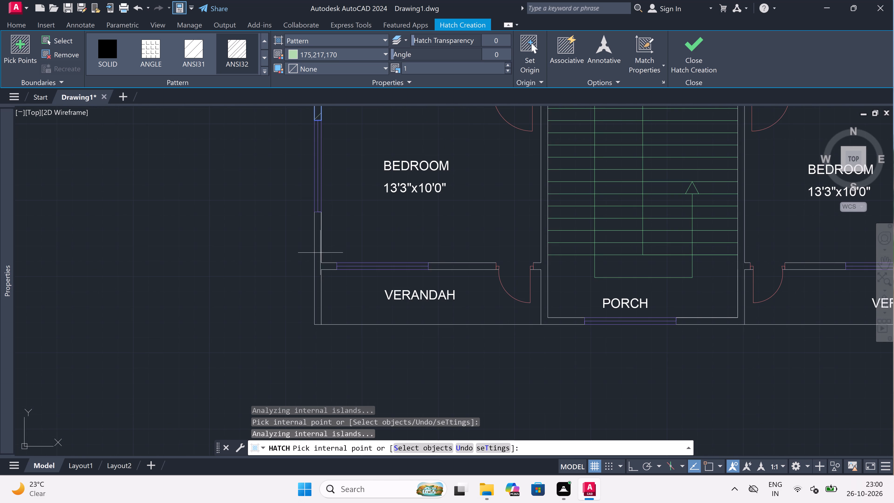
click(318, 258)
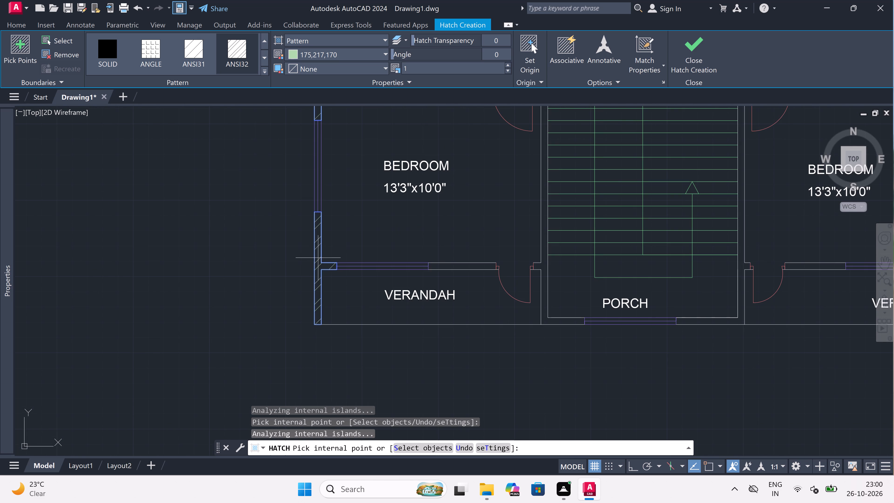
click(457, 268)
Hatch the west and east walls enclosing the stairs and porch, with their connected north and south segments.
scroll(322, 306, down, 3)
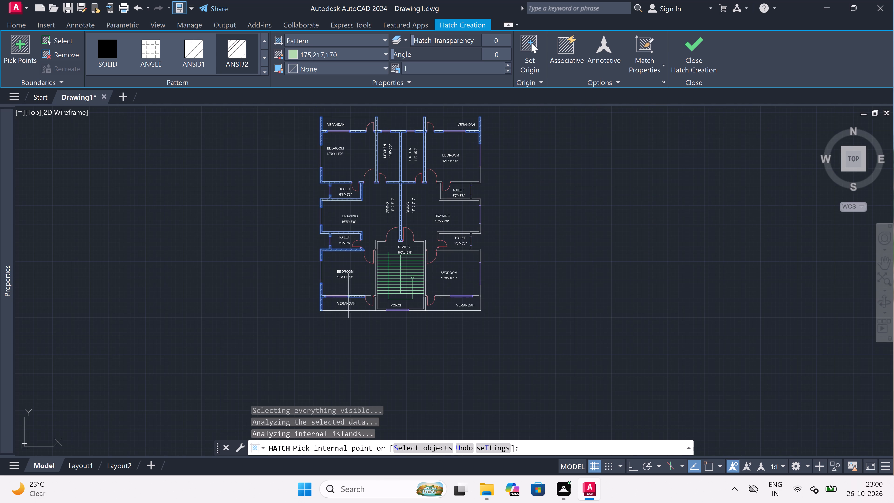
scroll(365, 281, up, 3)
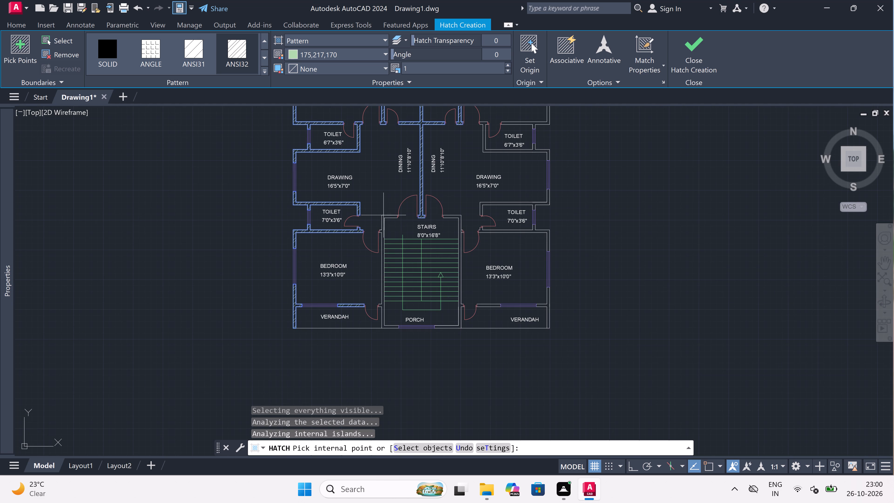
scroll(380, 231, up, 2)
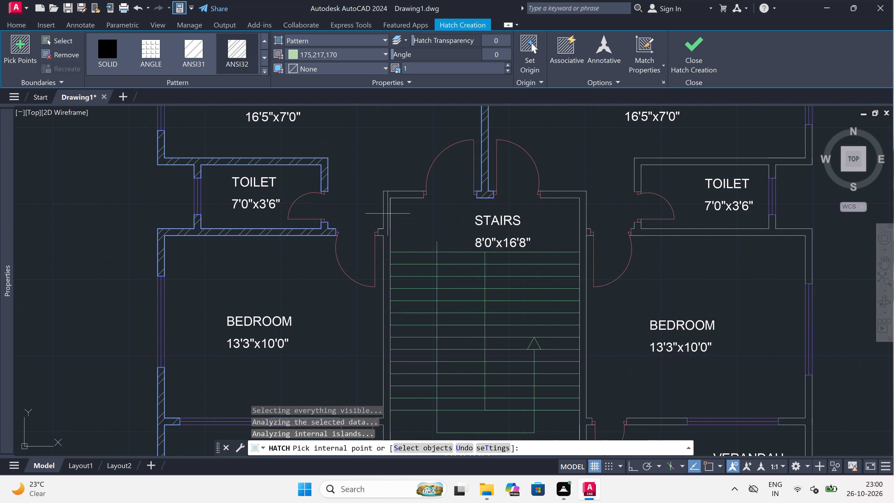
click(385, 215)
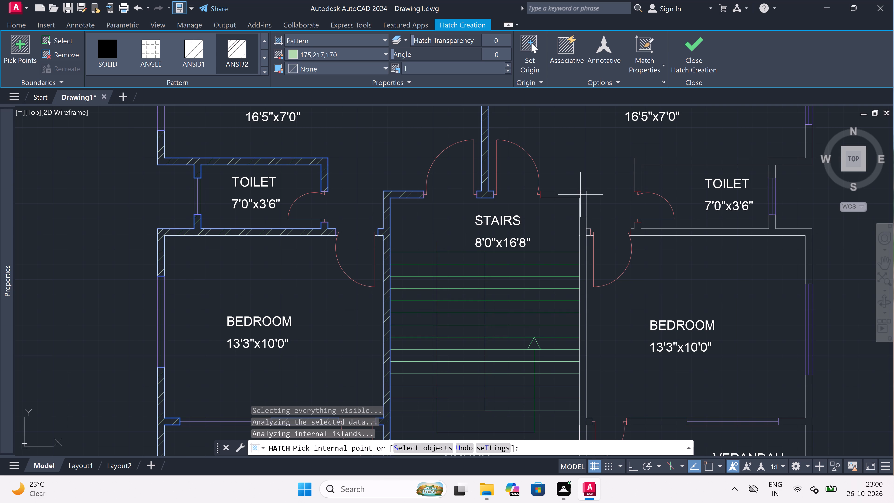
drag(581, 201, 584, 201)
scroll(399, 297, down, 4)
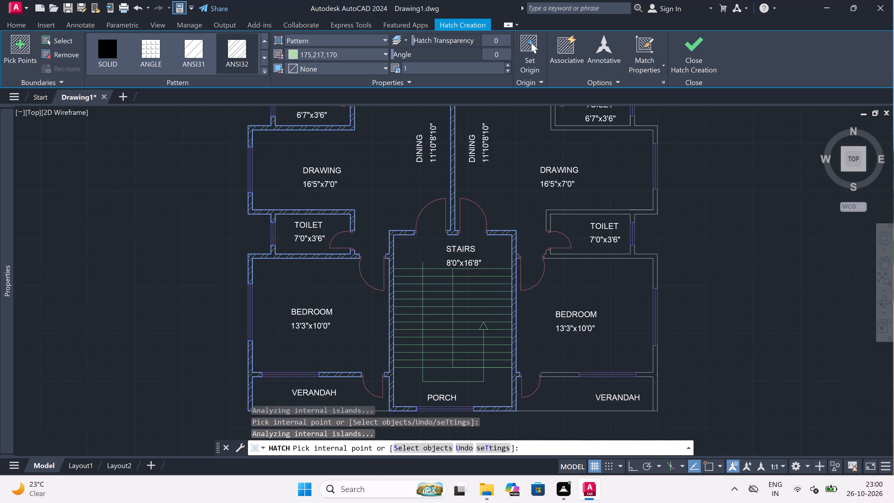
Hatch the east unit's south verandah–bedroom wall, its southeast outer wall, and the wall between the 13'3"x10'0" bedroom and toilet.
scroll(488, 351, up, 3)
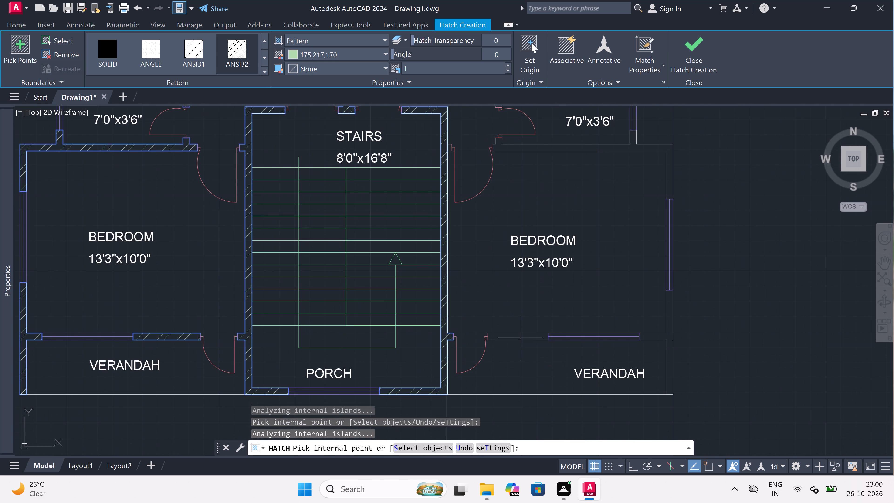
click(520, 337)
click(670, 335)
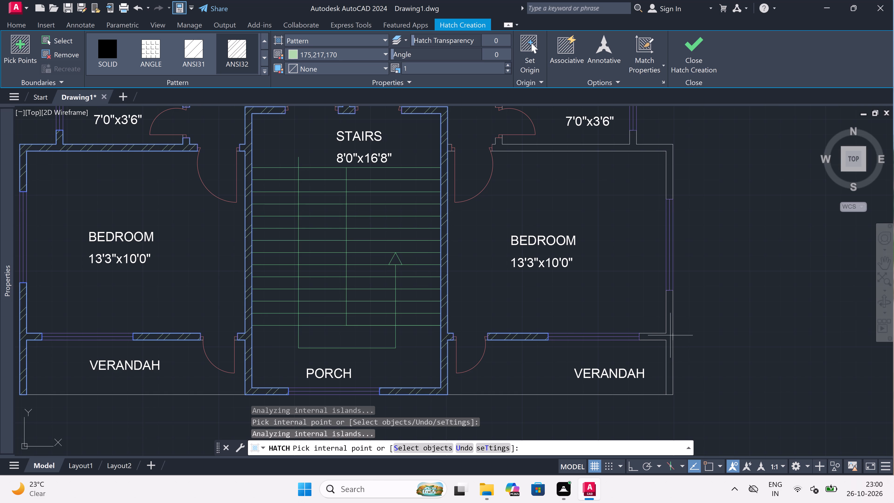
click(647, 147)
Hatch the east unit's remaining drawing room, toilet and 12'0"x11'0" bedroom walls with their outer corners, and end the hatch.
scroll(534, 257, down, 4)
scroll(535, 219, up, 3)
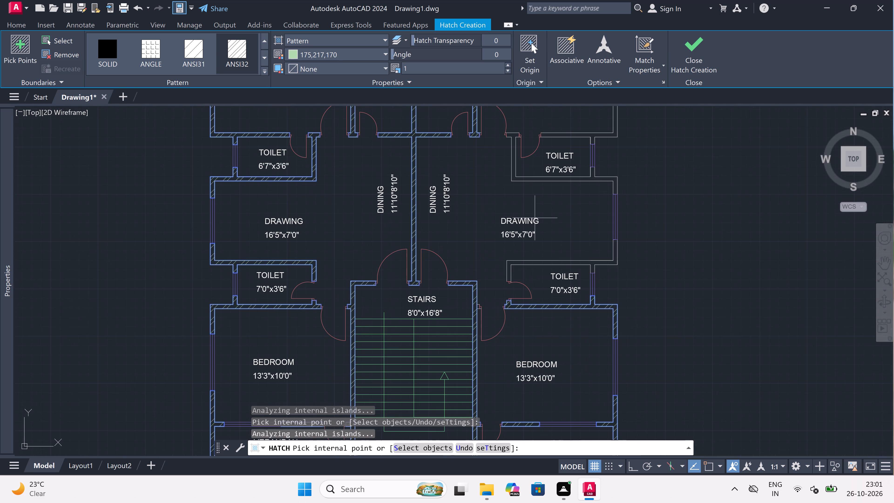
scroll(542, 257, up, 1)
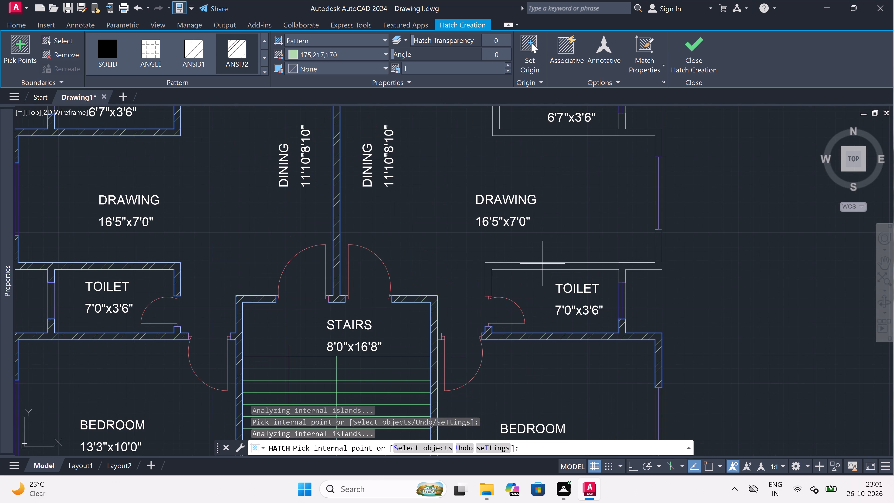
click(542, 268)
scroll(542, 268, down, 4)
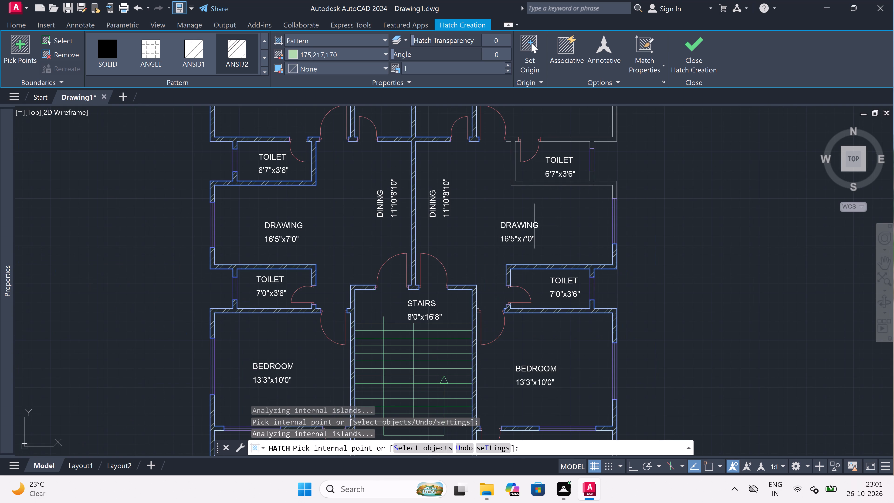
scroll(511, 168, up, 1)
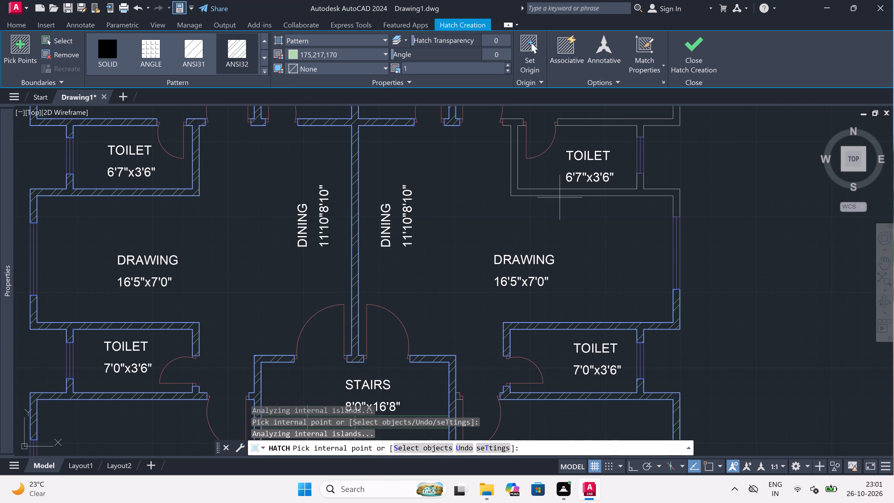
click(559, 191)
scroll(520, 286, down, 3)
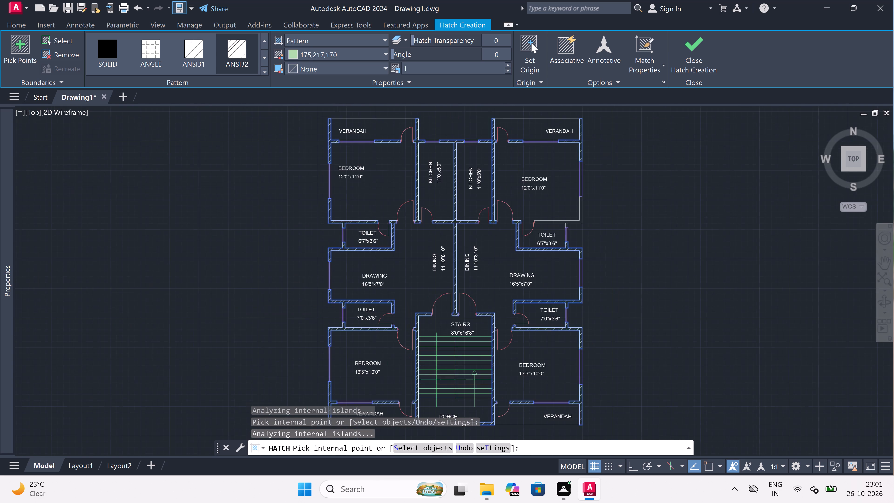
scroll(527, 257, up, 2)
scroll(567, 231, up, 2)
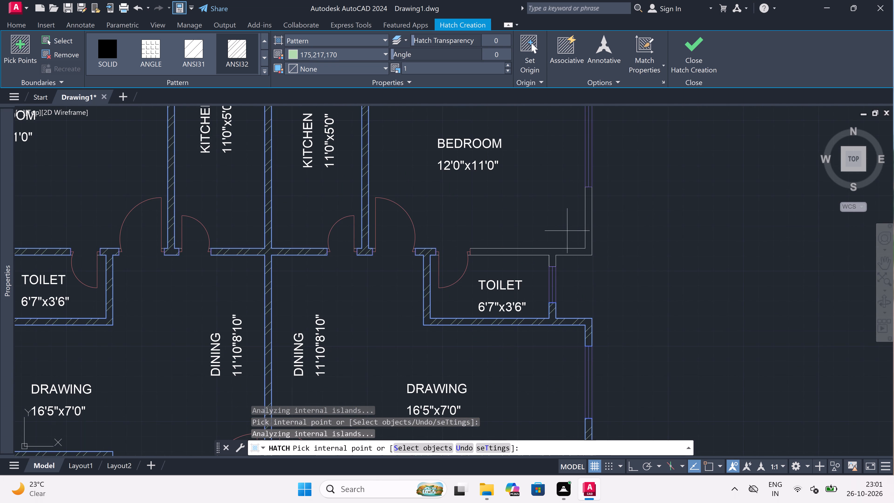
click(573, 252)
scroll(476, 284, down, 3)
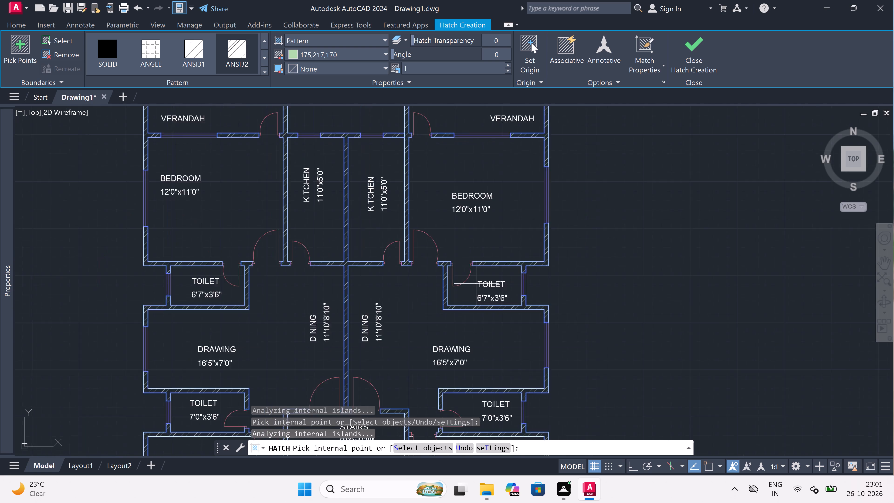
key(Escape)
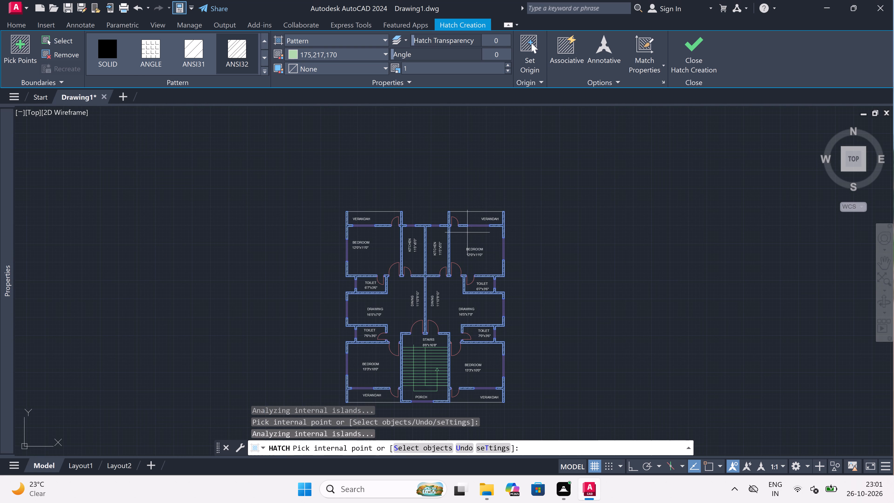
Add the multiline text FIRST FLOOR PLAN below the plan's south verandahs and porch.
scroll(455, 203, down, 4)
scroll(455, 224, up, 3)
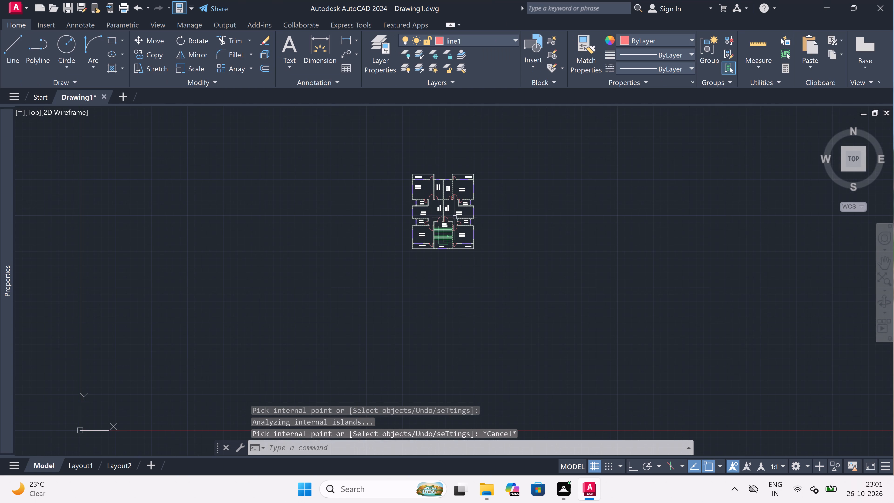
scroll(438, 188, up, 2)
text(mt)
key(space)
scroll(403, 296, down, 3)
scroll(417, 314, up, 4)
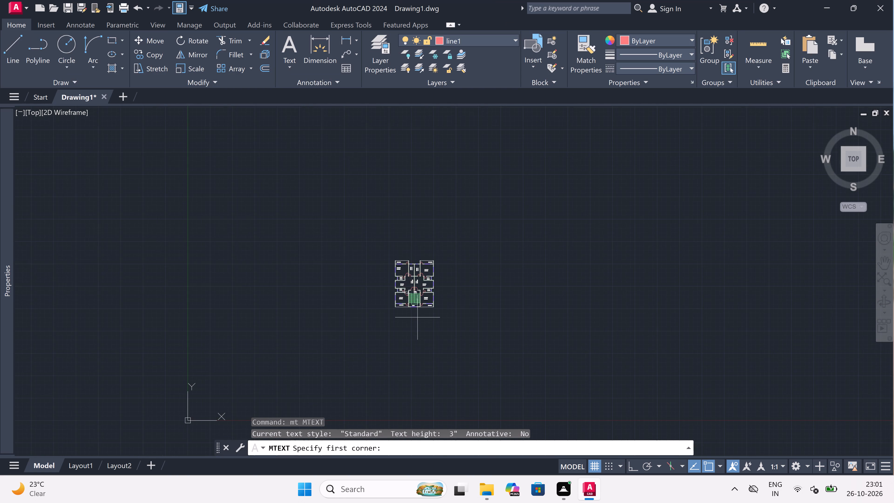
scroll(411, 302, up, 3)
drag(162, 307, 168, 307)
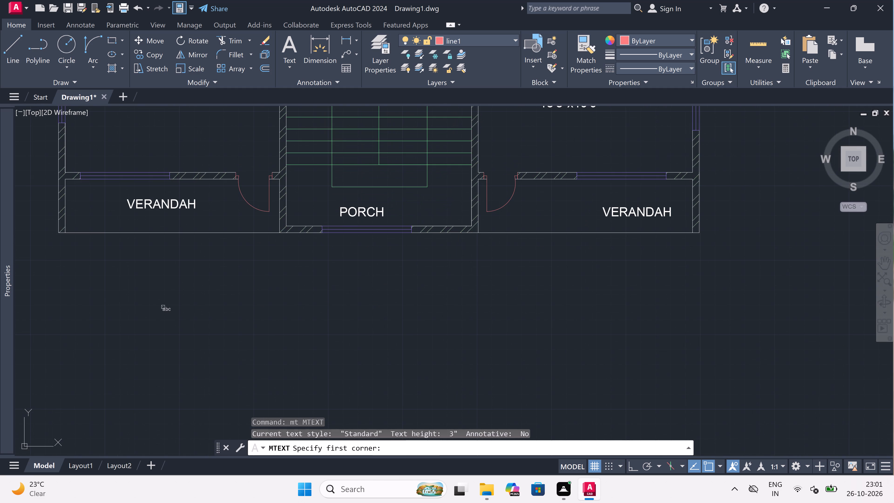
drag(168, 307, 257, 316)
click(714, 312)
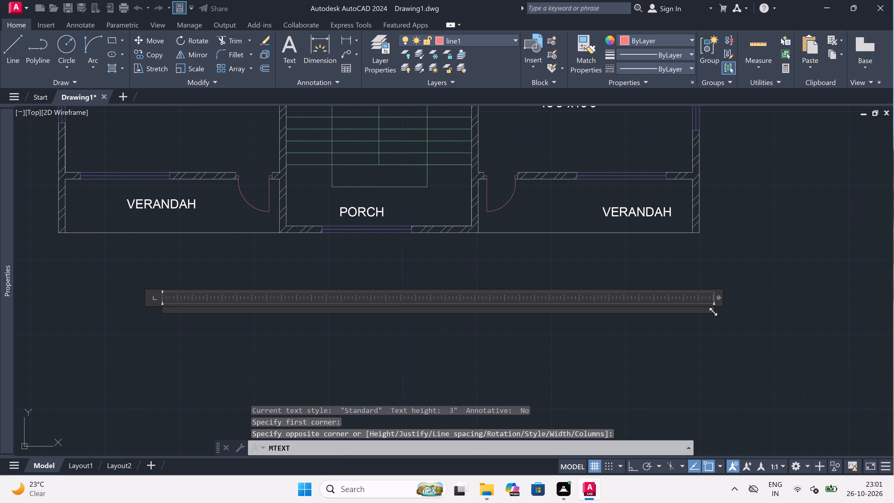
text(FIRST FOOR)
key(space)
key(BackSpace)
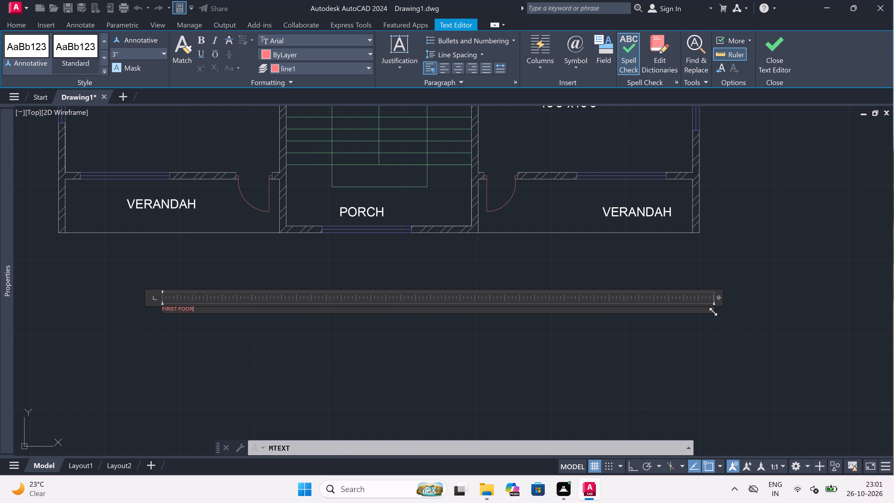
key(BackSpace)
key(BackSpace)
key(BackSpace)
text(LOOR PLAN)
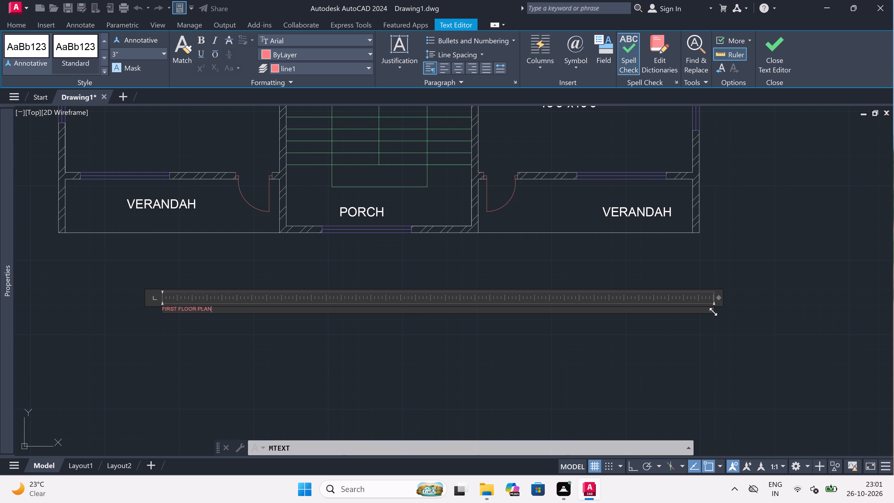
key(space)
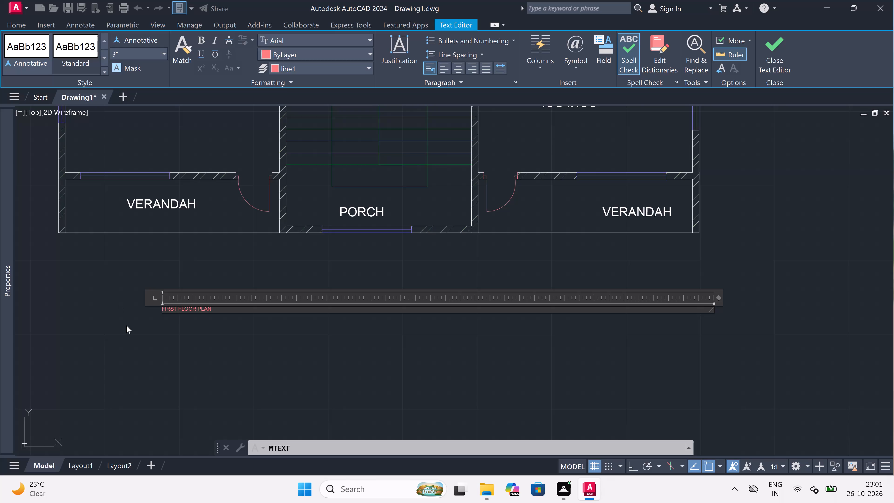
Put the title text on layer line3 and finish editing it.
scroll(130, 349, up, 2)
click(310, 70)
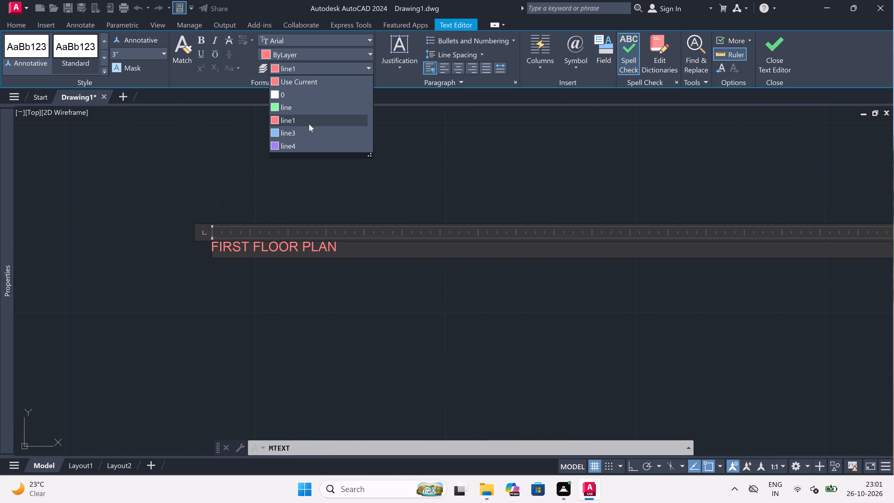
click(316, 132)
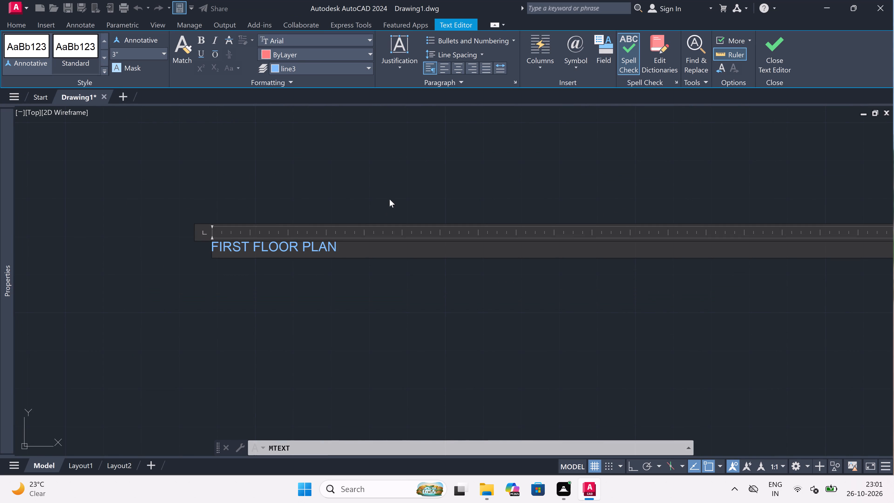
drag(391, 198, 393, 197)
Set the FIRST FLOOR PLAN title's text height to 1.5'.
drag(421, 196, 368, 220)
click(176, 302)
right_click(172, 292)
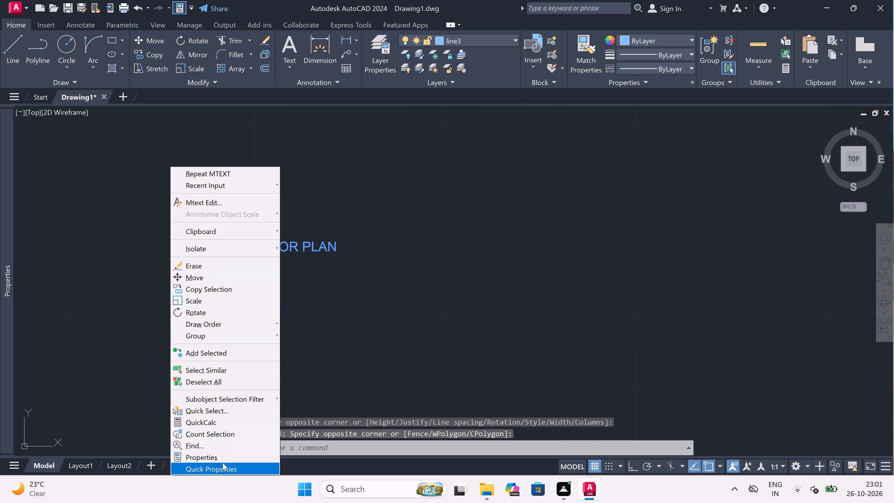
click(223, 462)
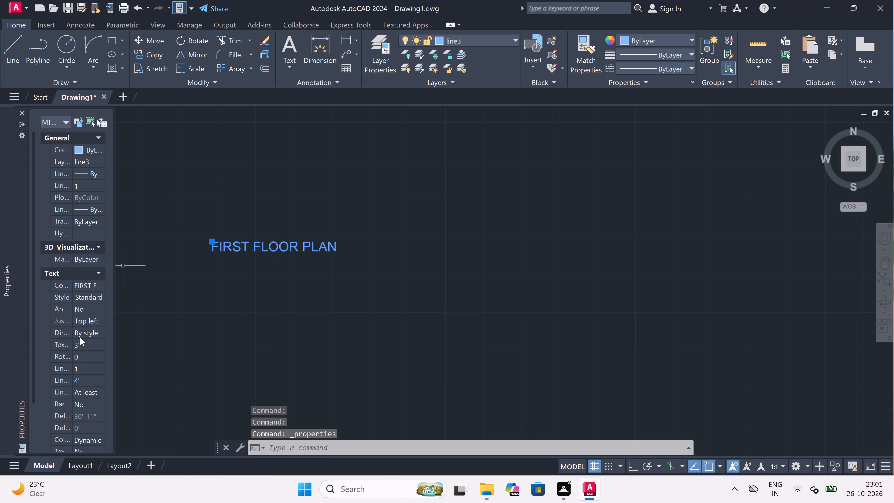
click(79, 345)
key(BackSpace)
key(BackSpace)
key(BackSpace)
key(BackSpace)
key(BackSpace)
key(BackSpace)
key(BackSpace)
key(BackSpace)
key(BackSpace)
key(BackSpace)
key(BackSpace)
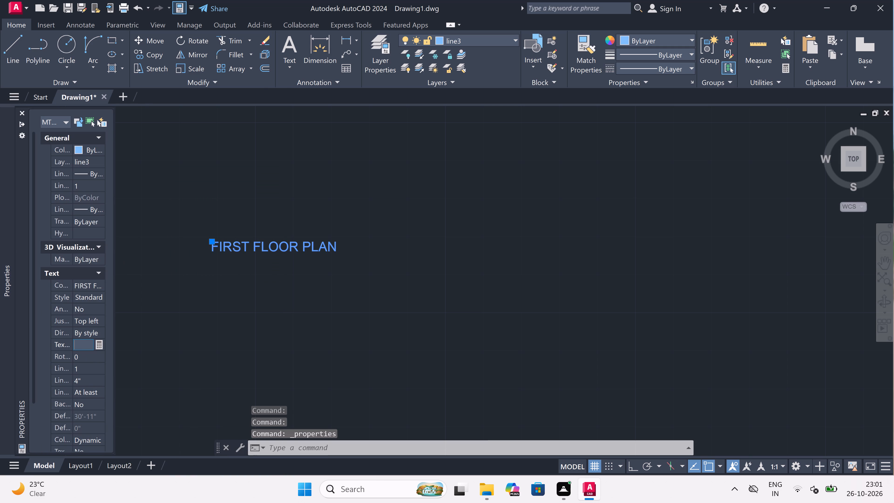
text(1.5')
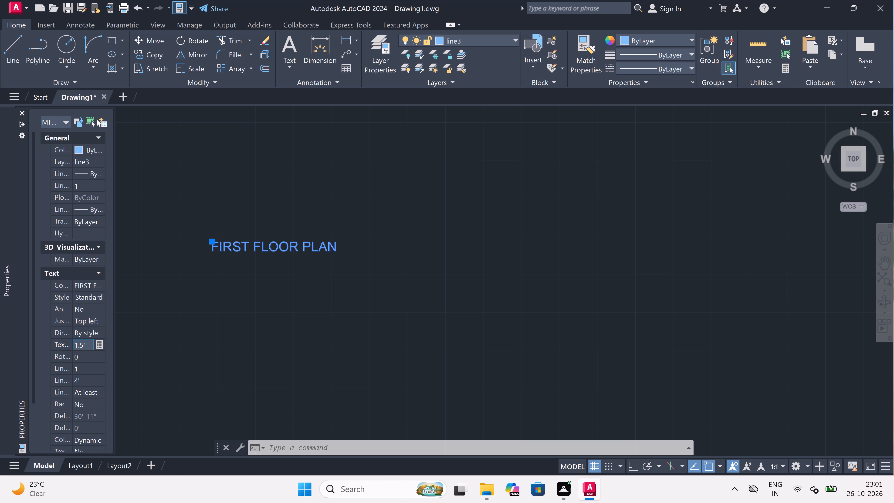
click(206, 336)
Move the FIRST FLOOR PLAN title slightly up and to the east so it sits centred beneath the plan.
scroll(258, 298, down, 3)
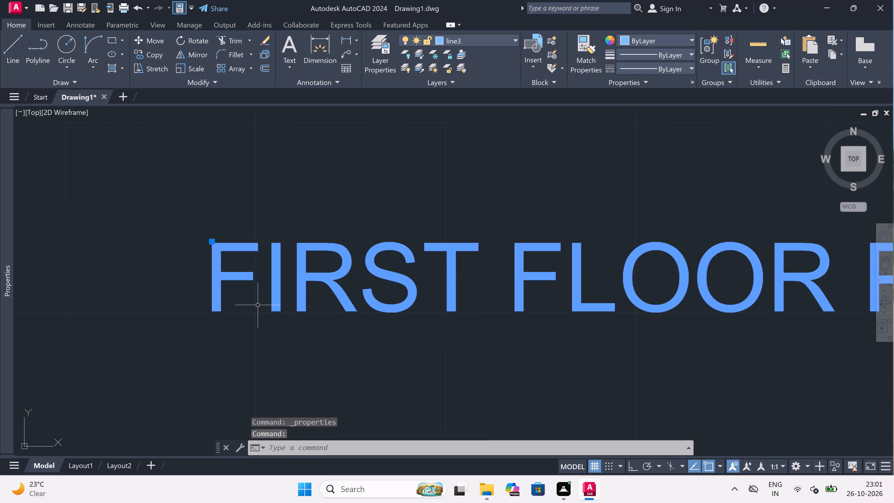
click(246, 283)
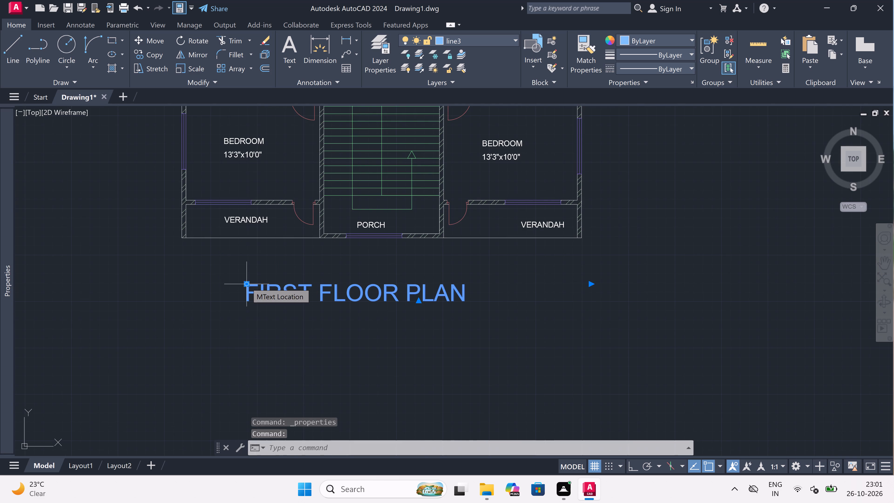
click(279, 271)
key(Escape)
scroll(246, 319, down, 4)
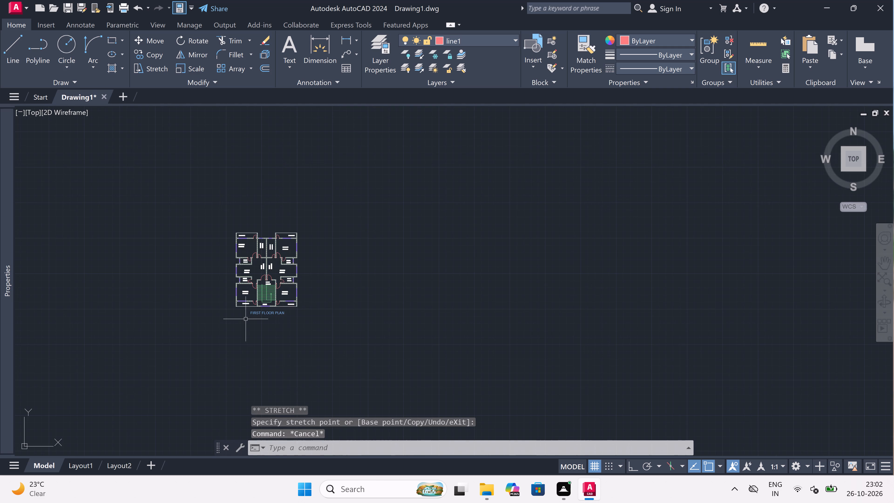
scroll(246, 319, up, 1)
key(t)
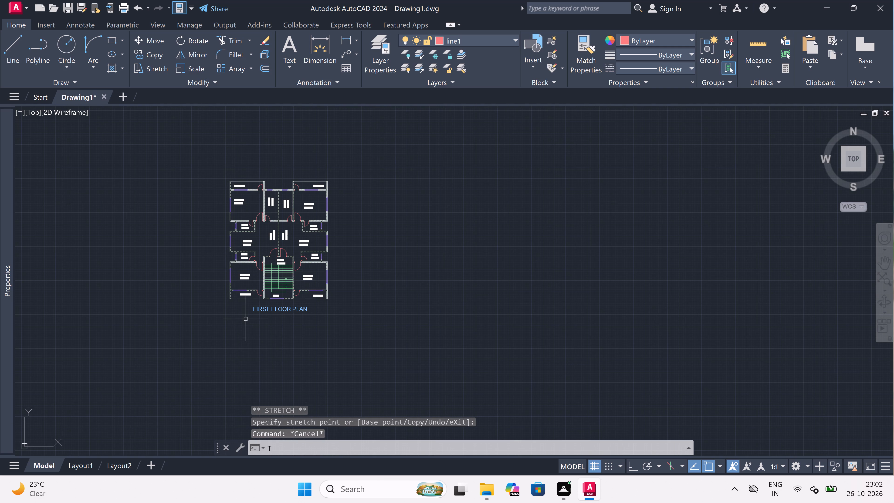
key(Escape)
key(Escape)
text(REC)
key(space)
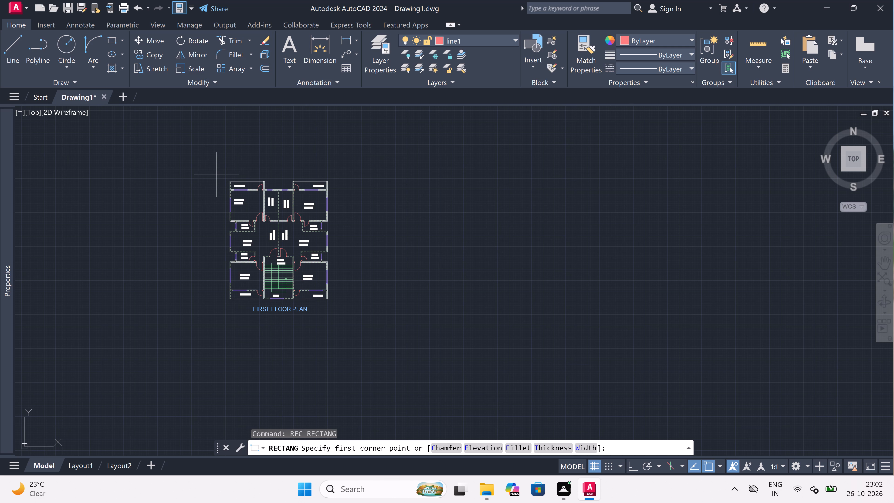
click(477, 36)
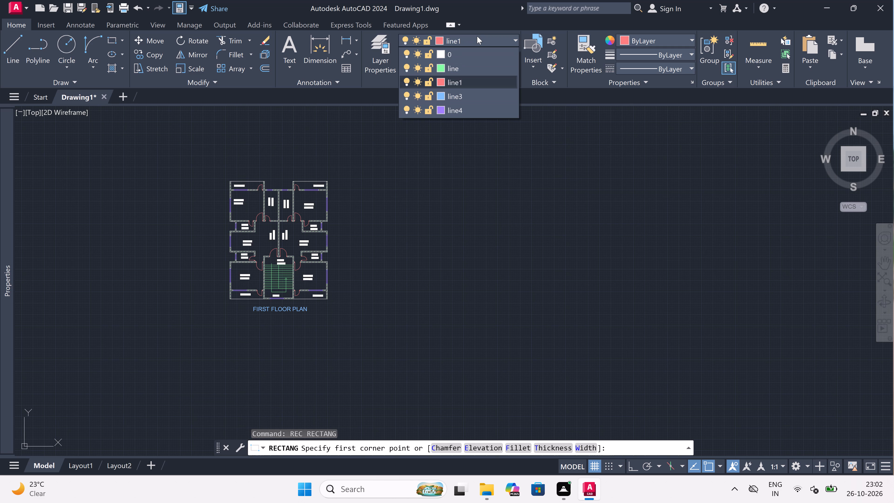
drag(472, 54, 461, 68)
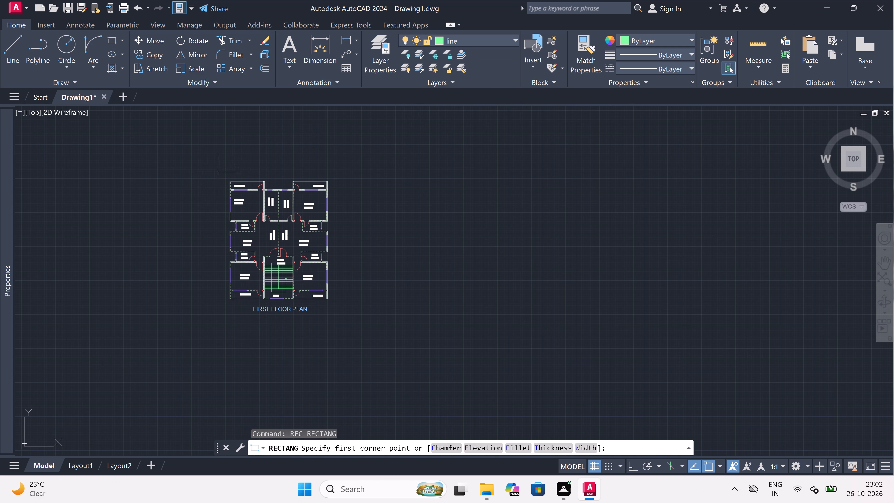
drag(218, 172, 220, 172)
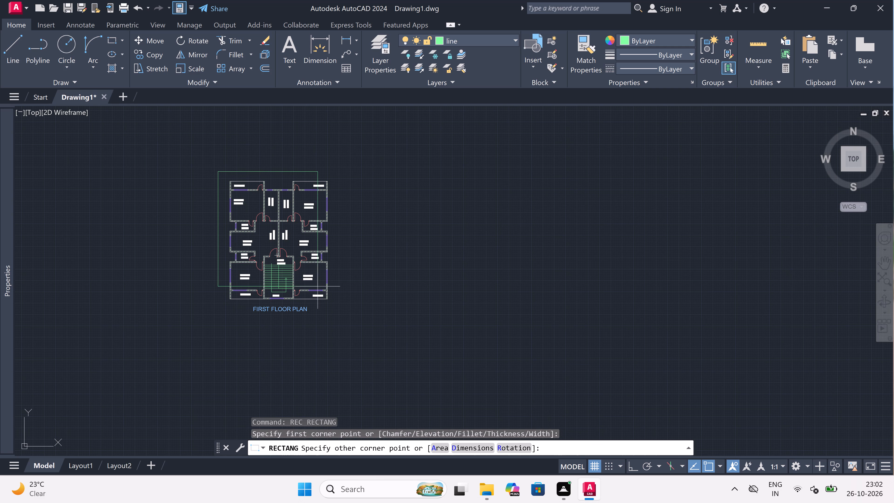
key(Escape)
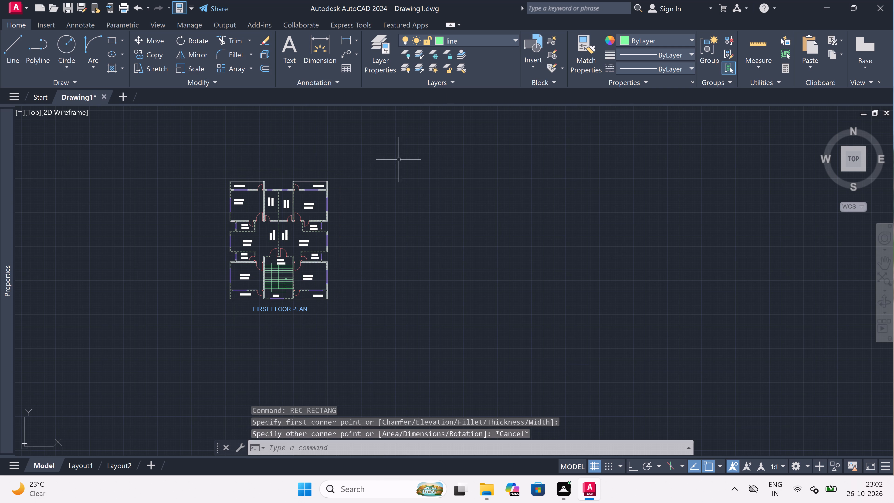
Draw a rectangular border on layer 0 around the whole floor plan and its title.
key(space)
click(474, 42)
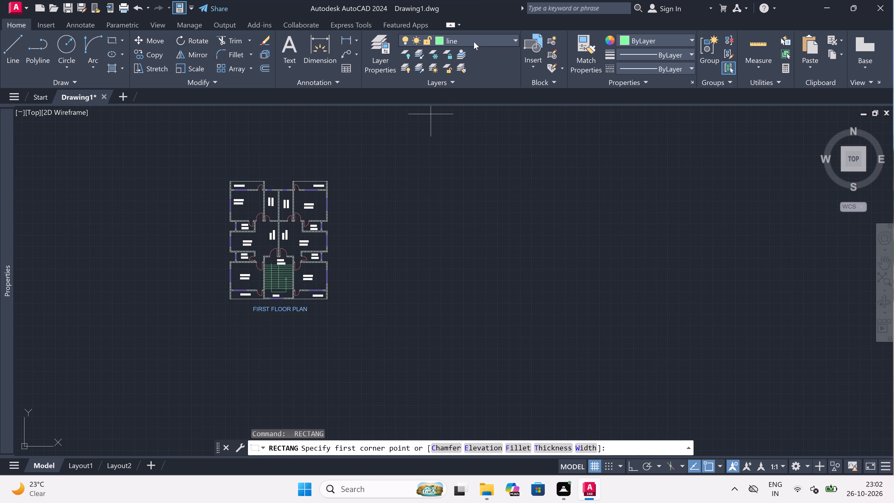
click(472, 40)
click(470, 56)
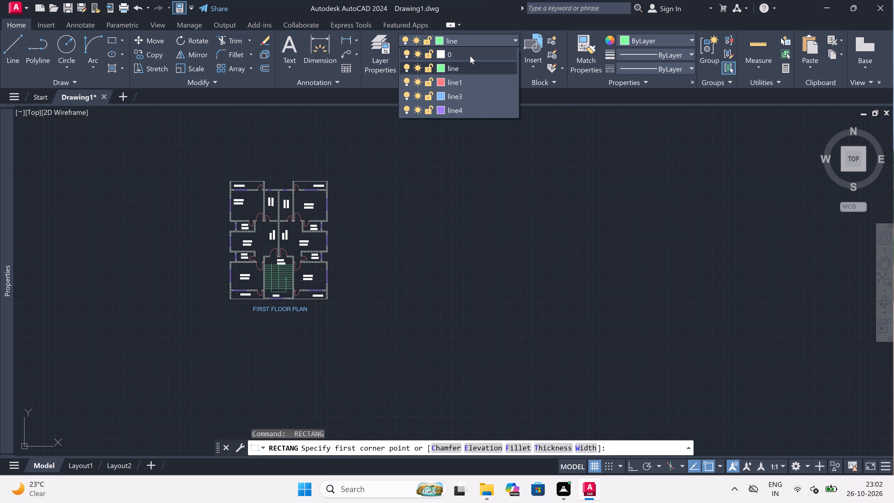
key(space)
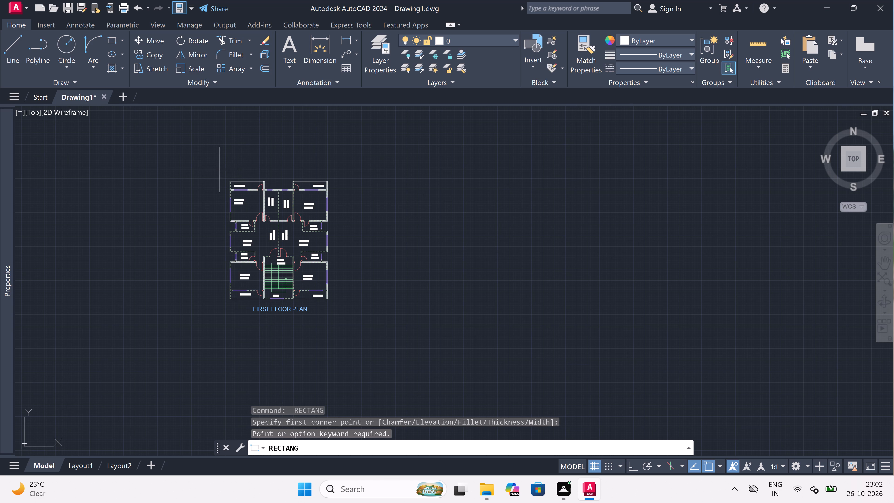
click(219, 170)
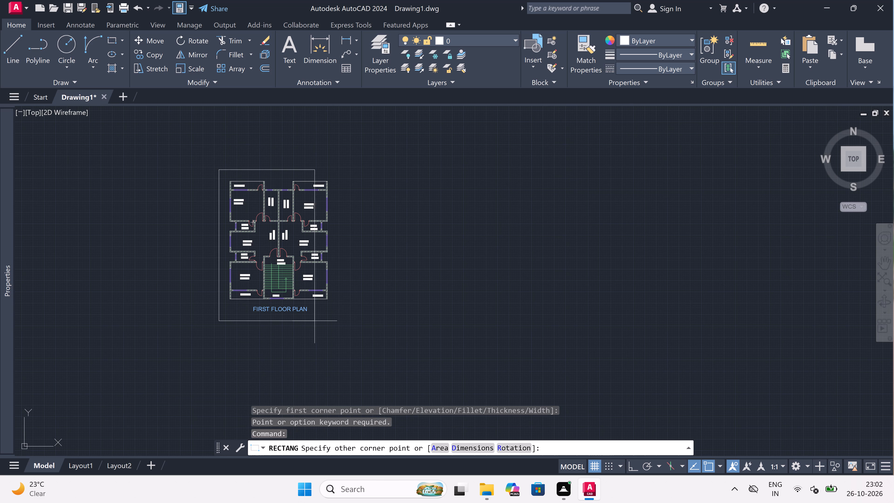
click(342, 322)
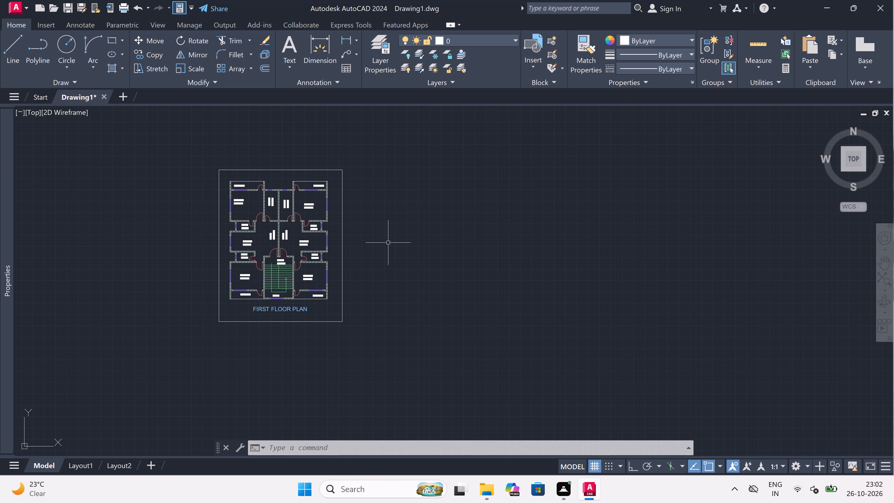
Set up a plot with the DWG To PDF.pc3 plotter on ISO A4 (297.00 x 210.00 MM) paper.
key(ctrl+p)
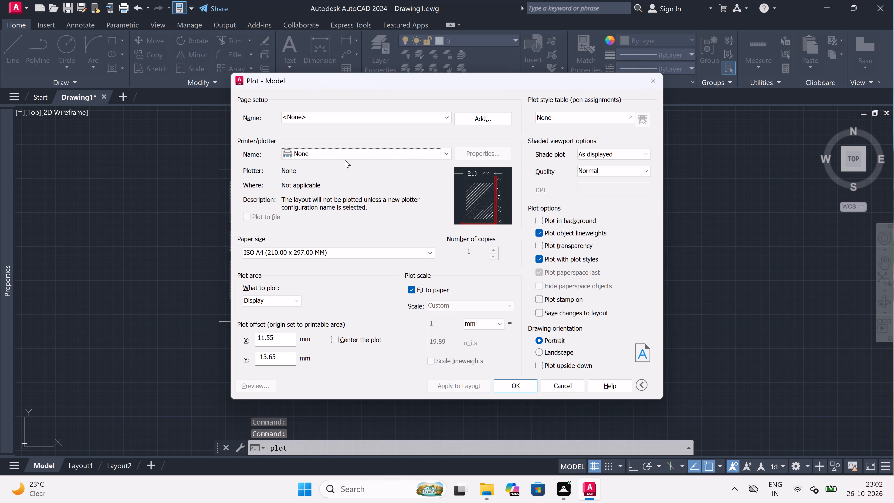
click(343, 156)
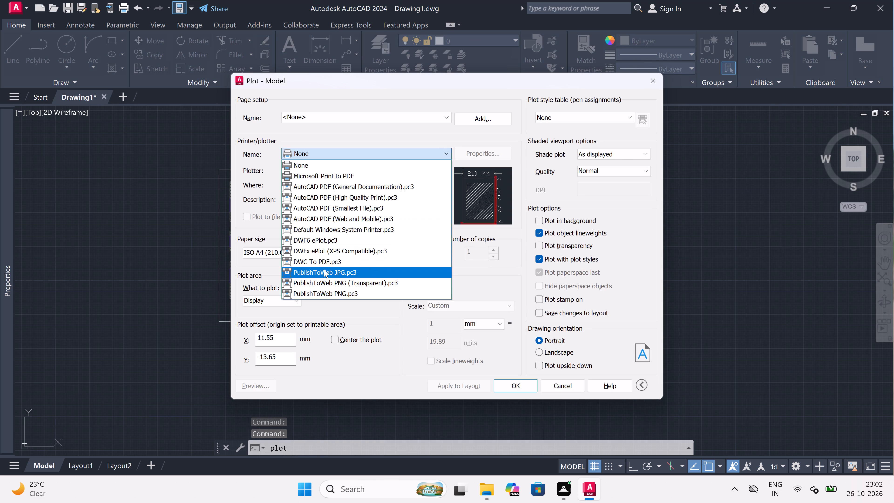
click(321, 262)
click(318, 251)
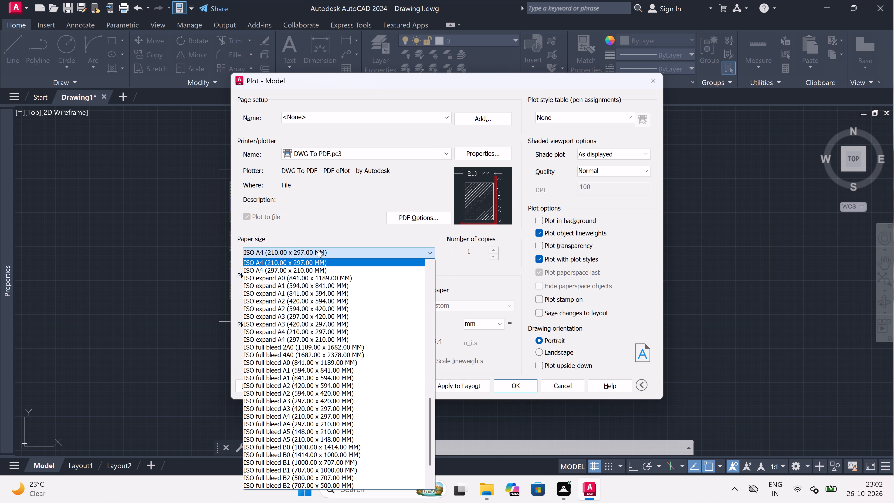
click(303, 272)
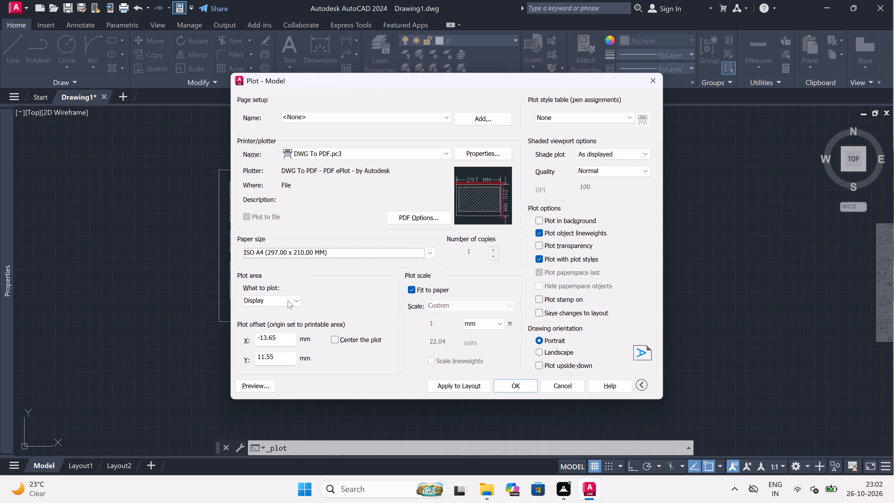
Set the plot area to a window matching the border rectangle and center the plot.
click(287, 300)
click(277, 332)
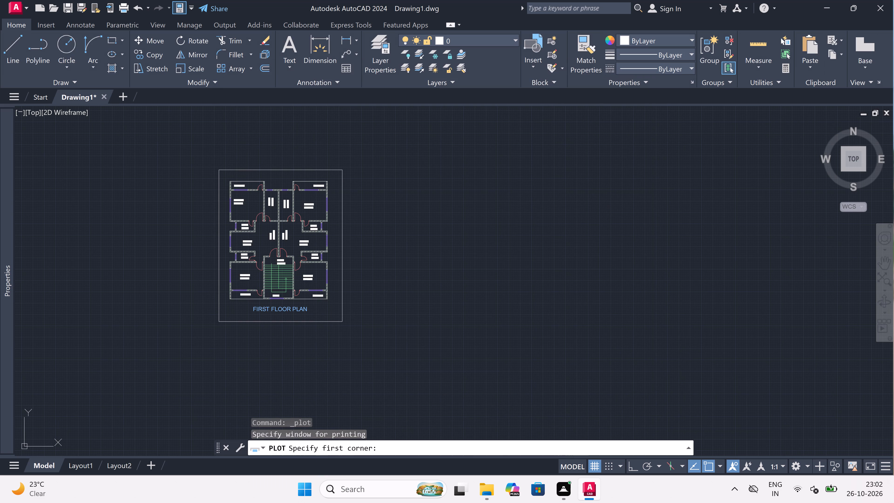
click(217, 171)
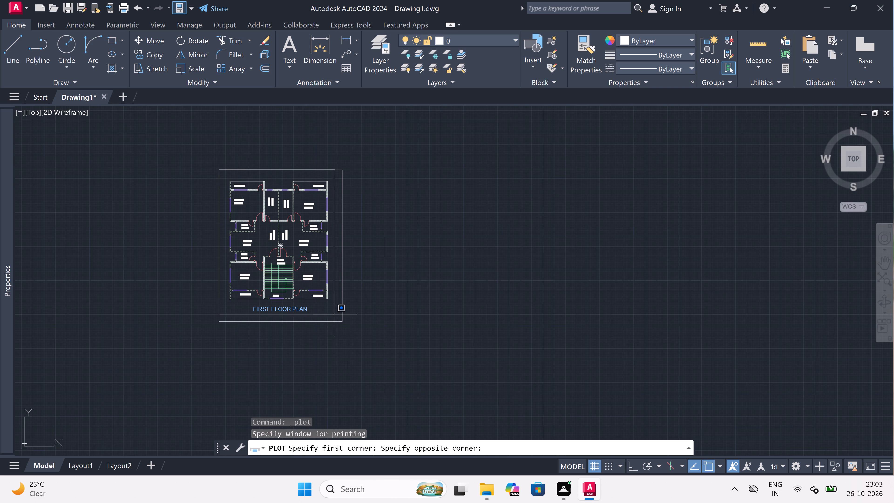
click(342, 318)
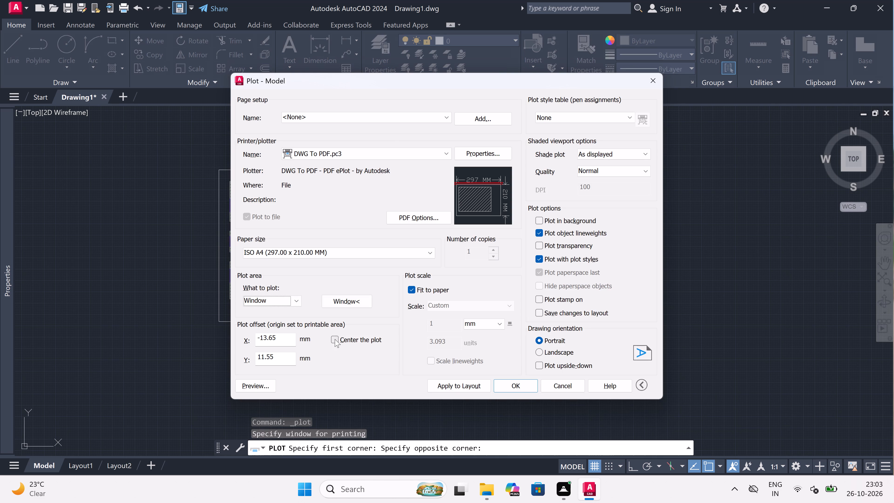
click(335, 338)
Assign the acad.ctb plot style table to all layouts and apply the plot settings to the layout.
click(574, 120)
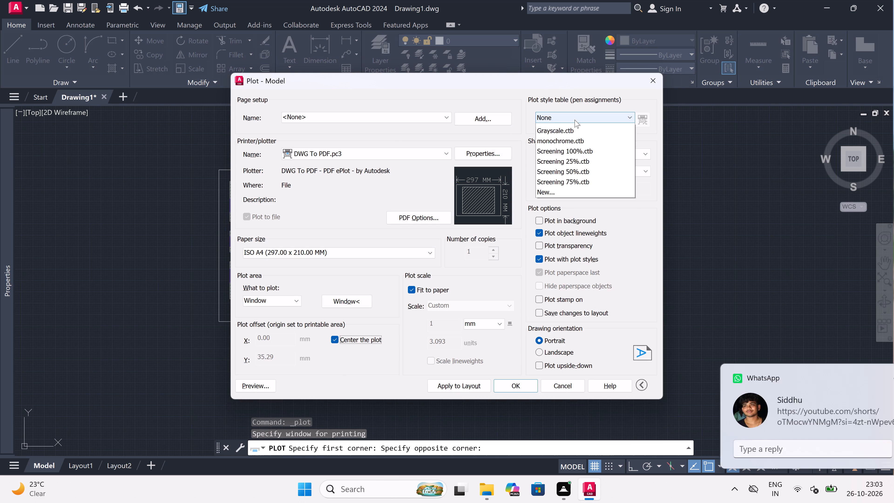
click(571, 136)
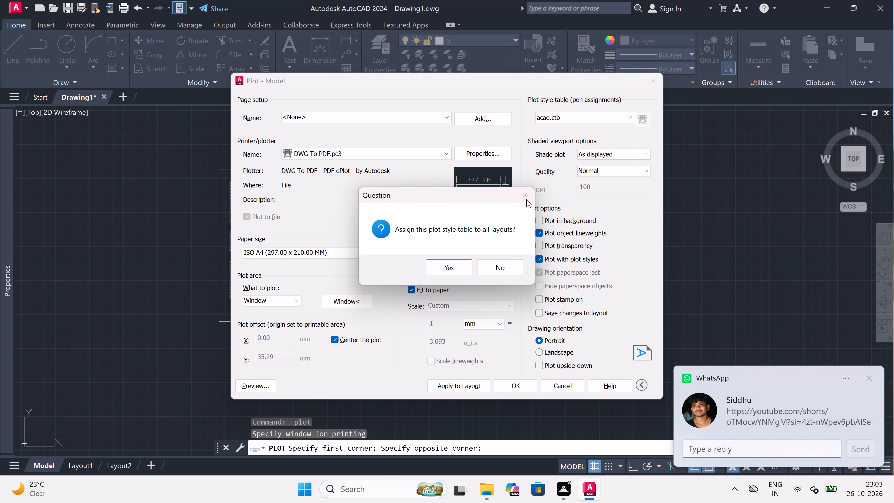
click(458, 265)
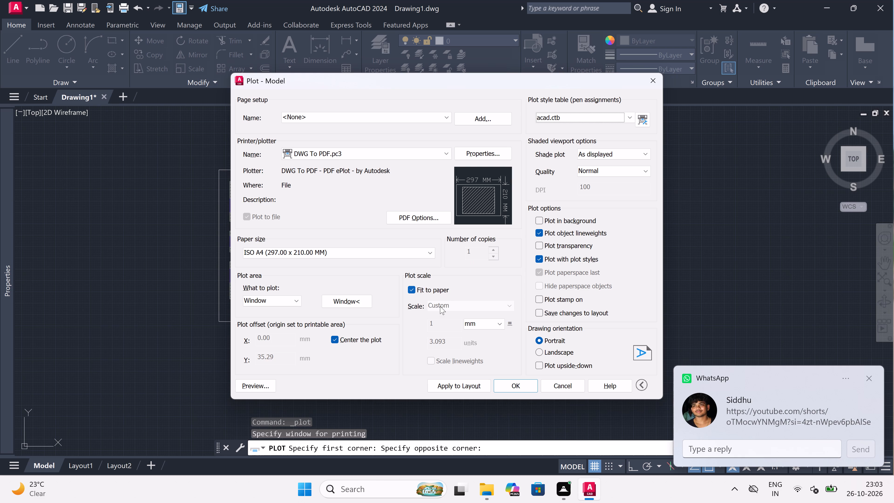
click(455, 389)
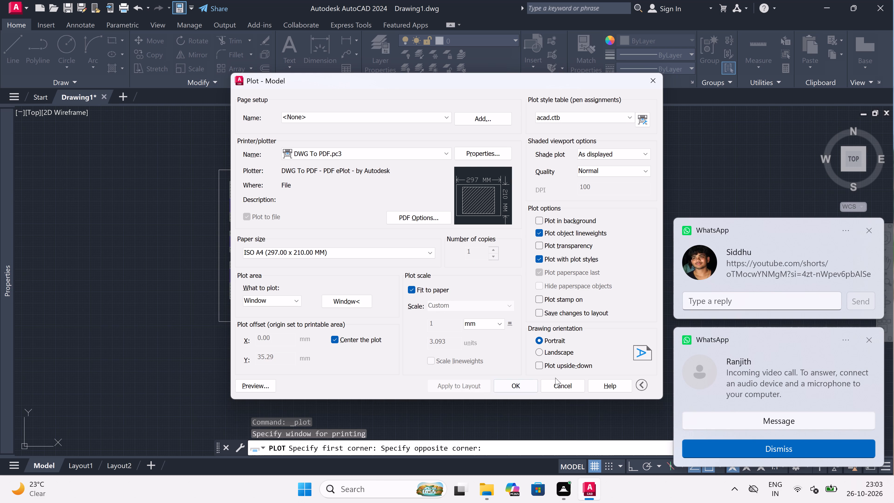
Plot the drawing to a PDF named FIRST FLOOR PLAN -6 26-10-26 in Documents, and close the PDF viewer when it opens.
click(526, 389)
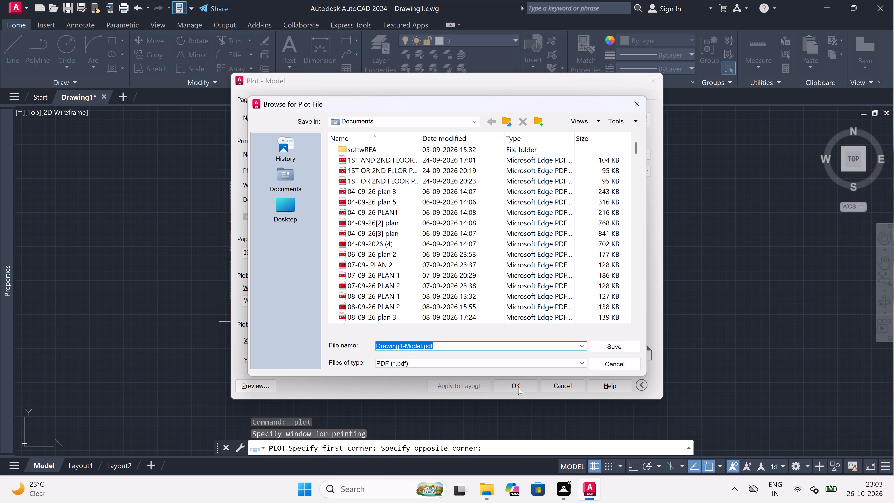
key(BackSpace)
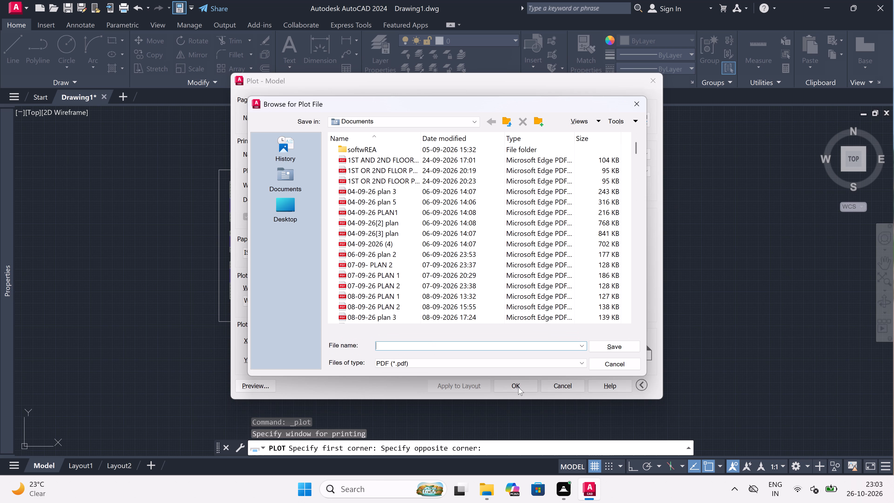
text(FIRST)
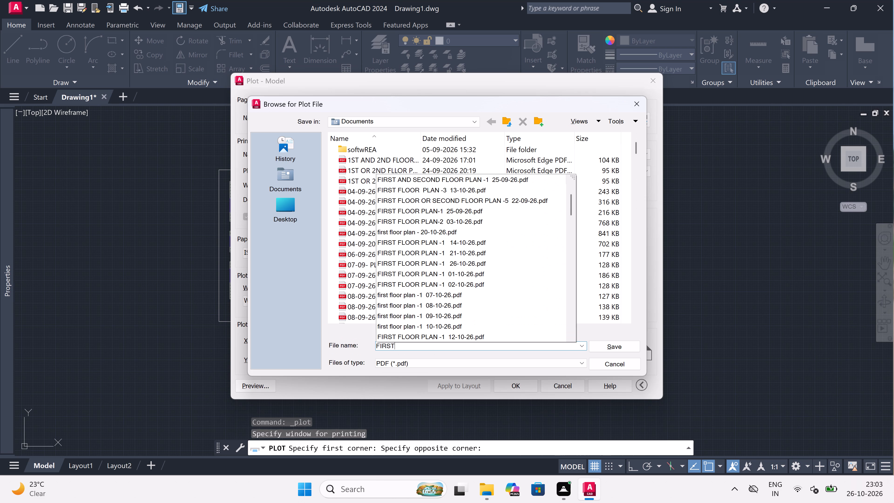
key(space)
text(FLOOR L)
key(BackSpace)
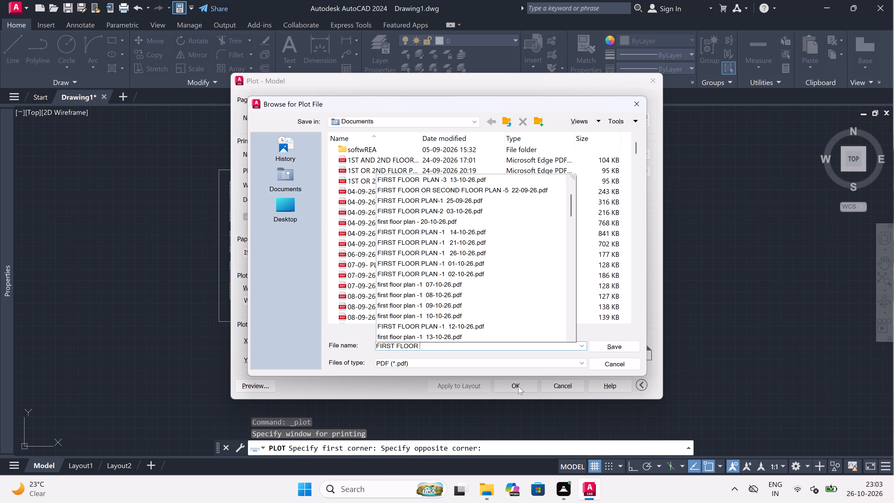
text(PLAN -6)
key(space)
key(space)
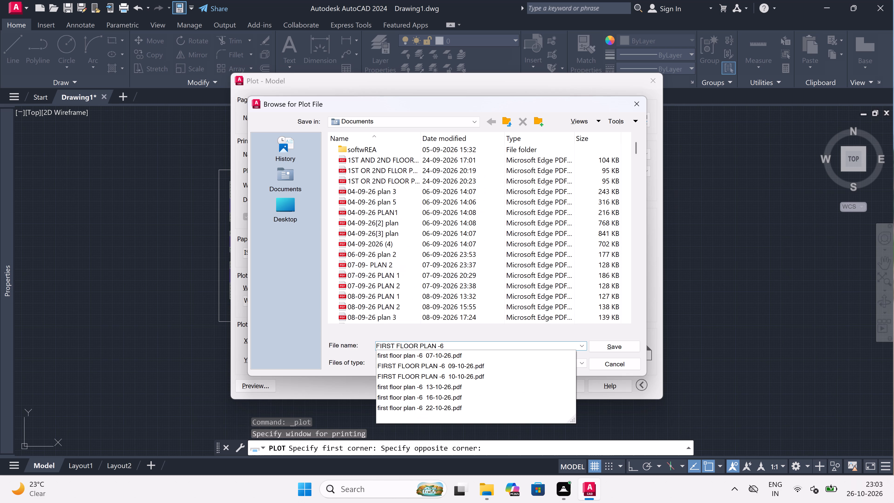
key(2)
text(6-10-26)
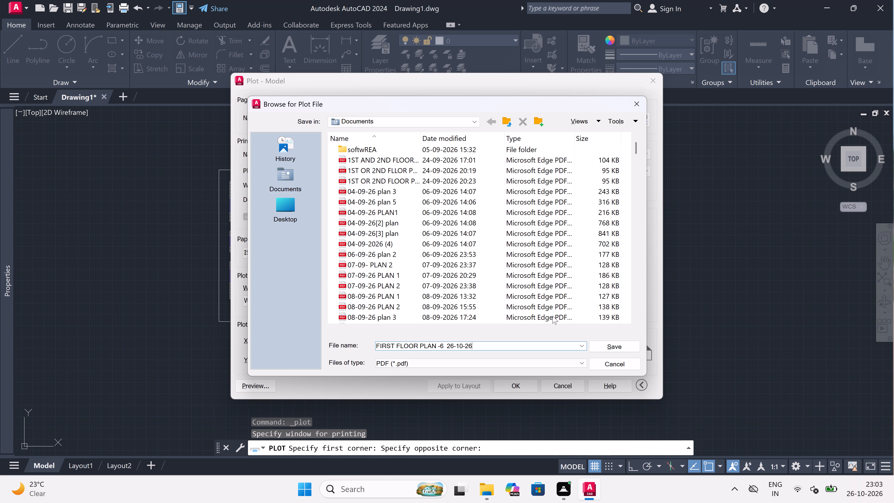
click(610, 349)
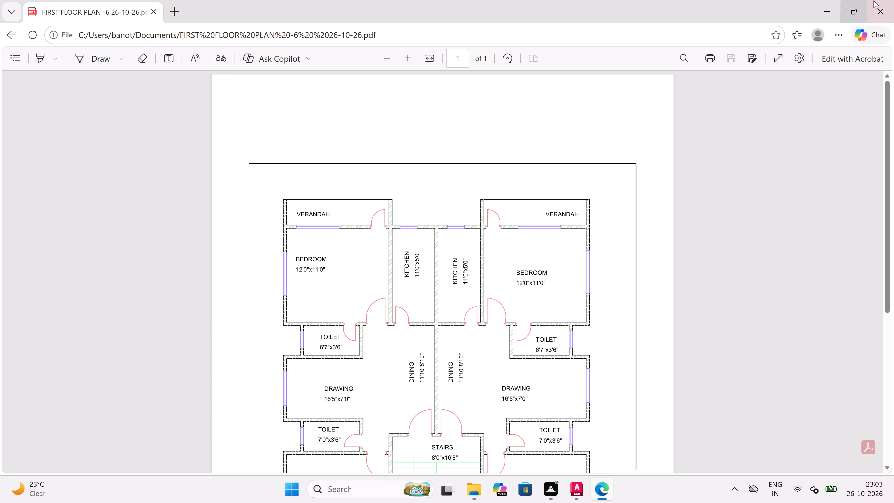
click(882, 5)
Save the drawing in Documents as an AutoCAD 2018 drawing named FIRST FLOOR PLAN -6 26-10-26.
click(11, 6)
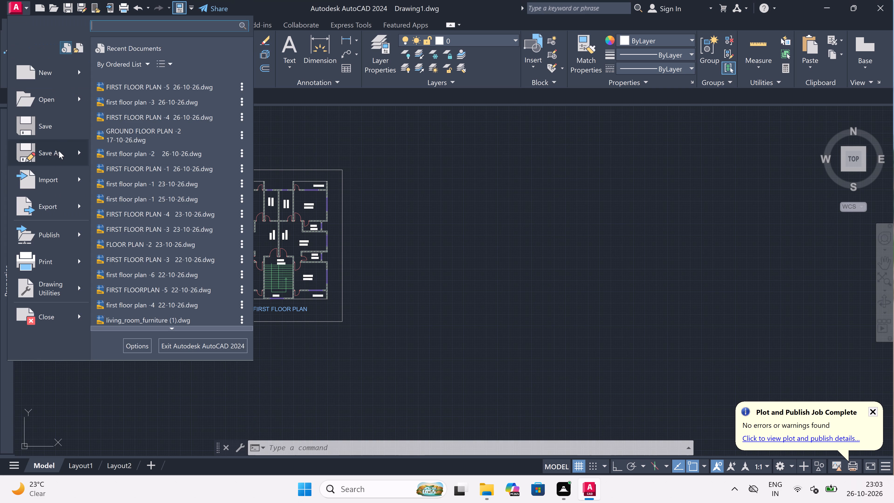
click(59, 151)
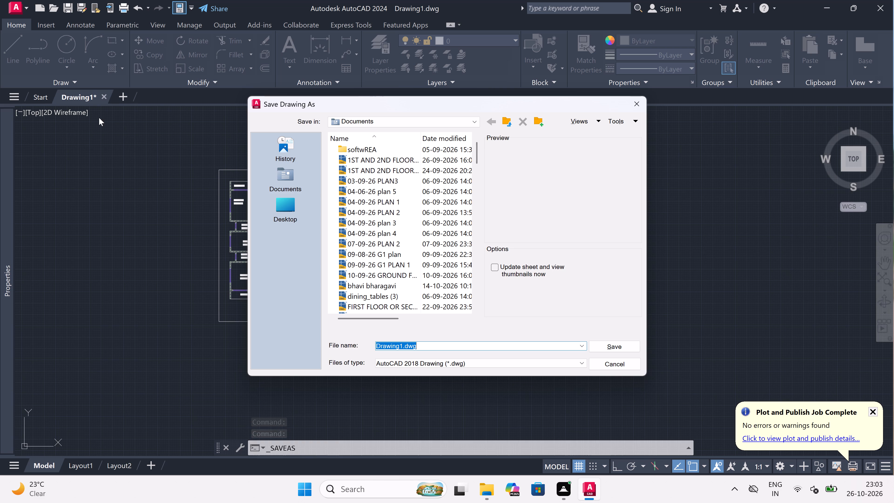
key(BackSpace)
text(FIR)
text(ST FLOOR PLAN -6 26-10-26)
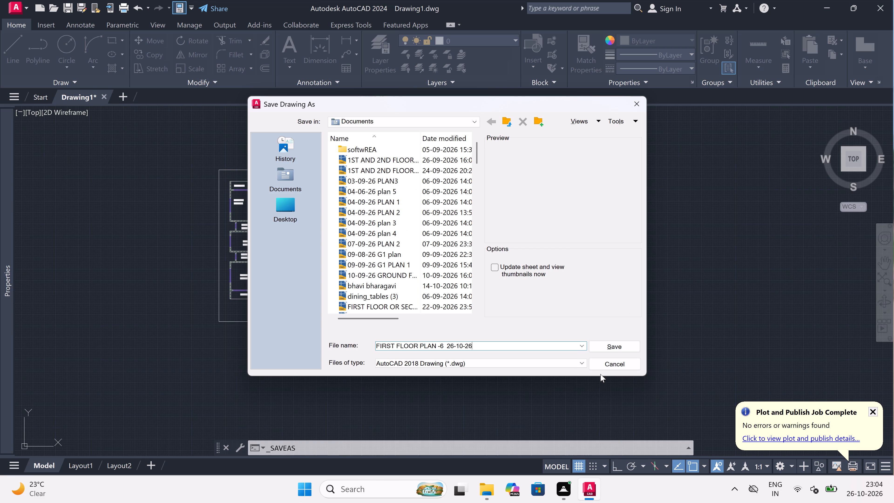
click(627, 342)
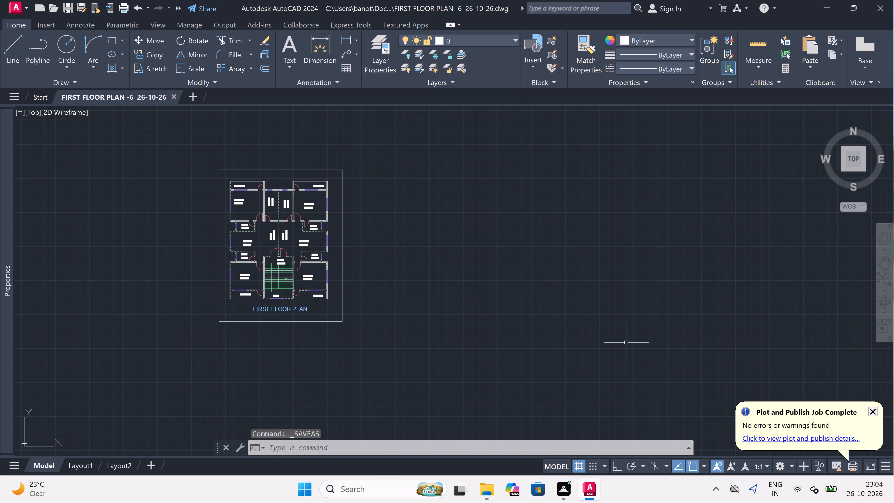
Close AutoCAD.
click(885, 7)
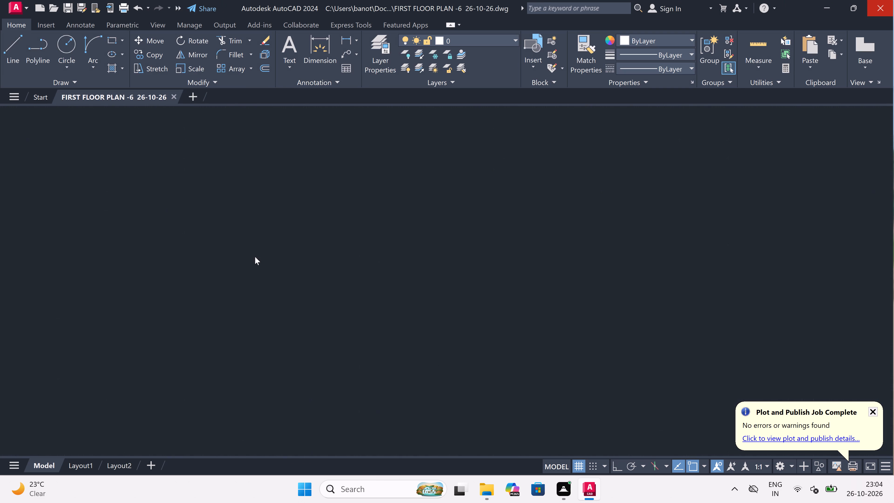